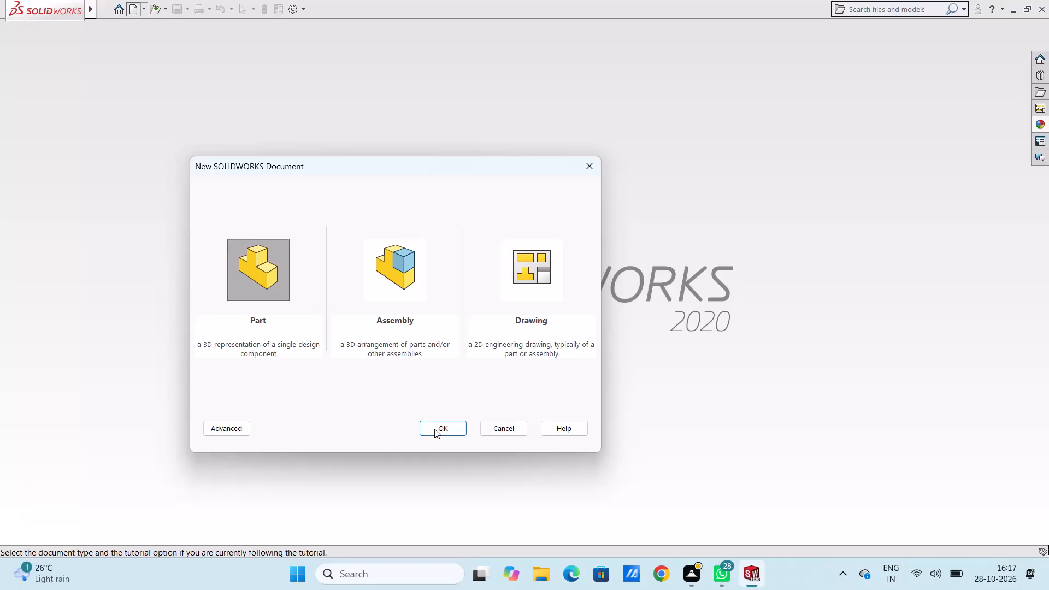
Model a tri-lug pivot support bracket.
Create a new Part document.
left_click(438, 420)
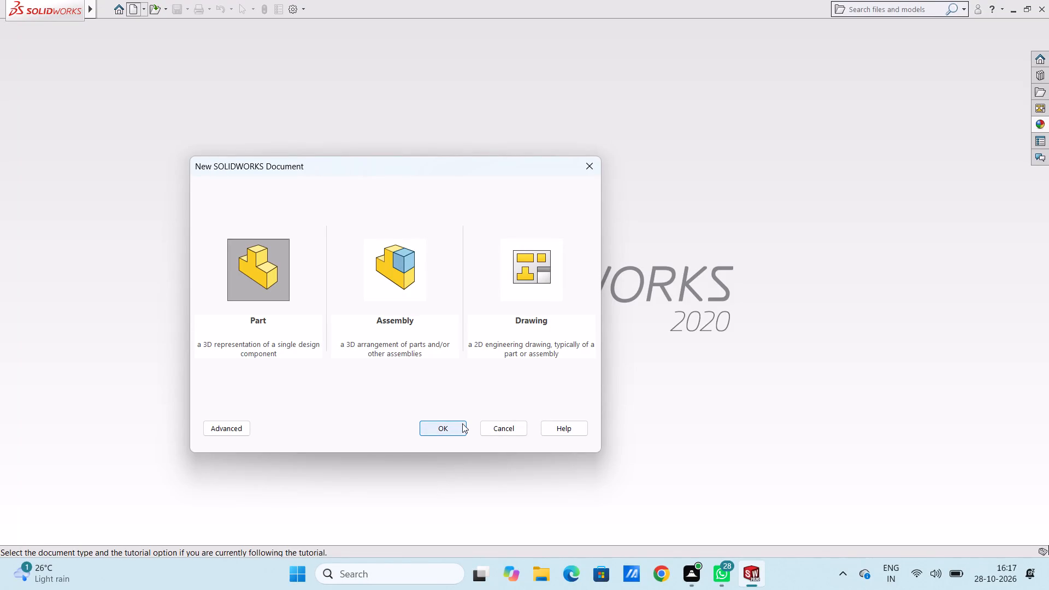
left_click(463, 422)
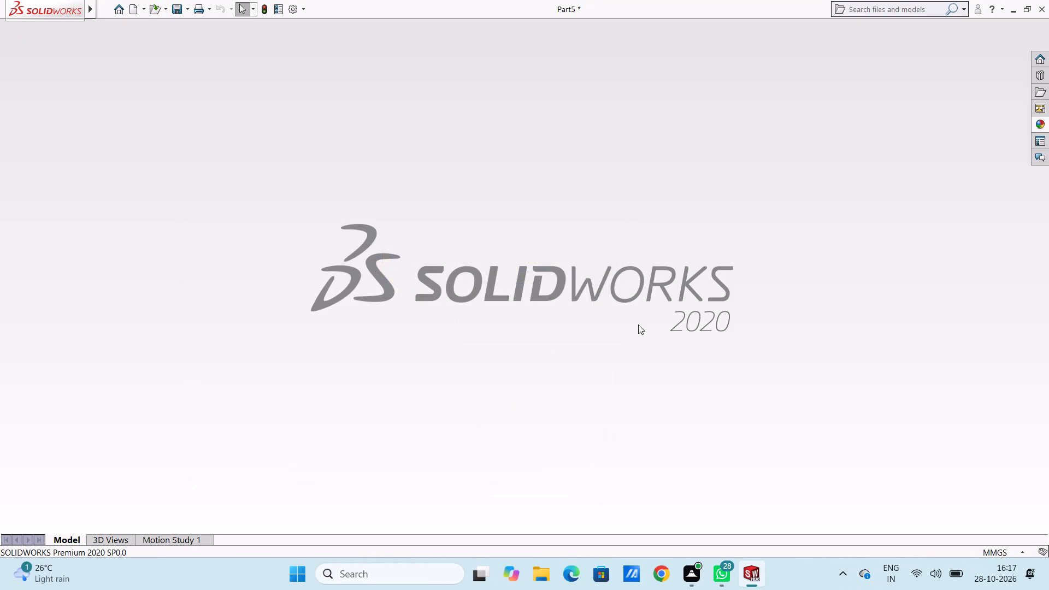
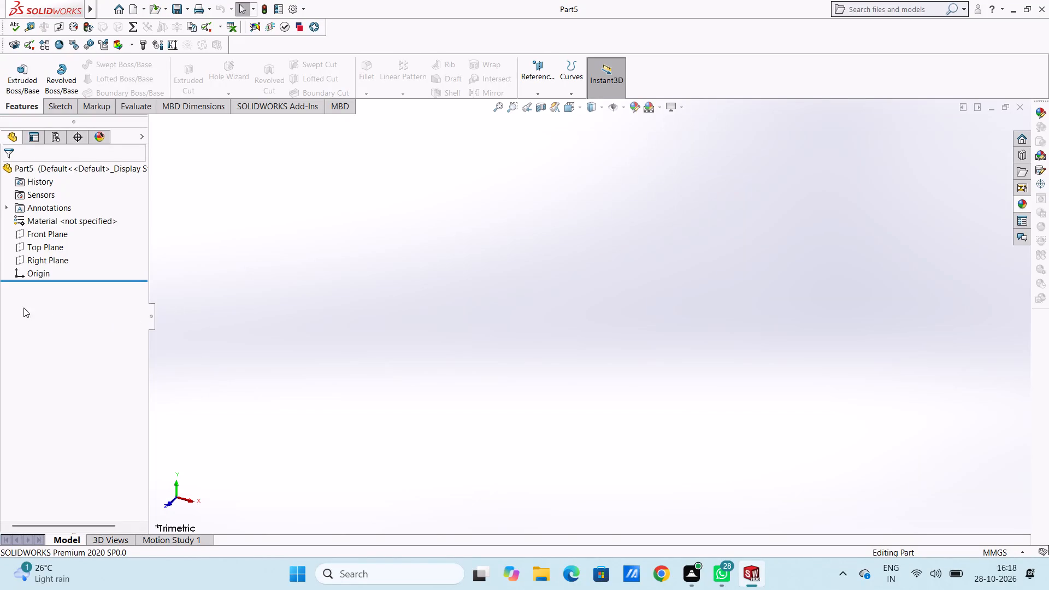
Start a new sketch on the Top Plane.
left_click(54, 241)
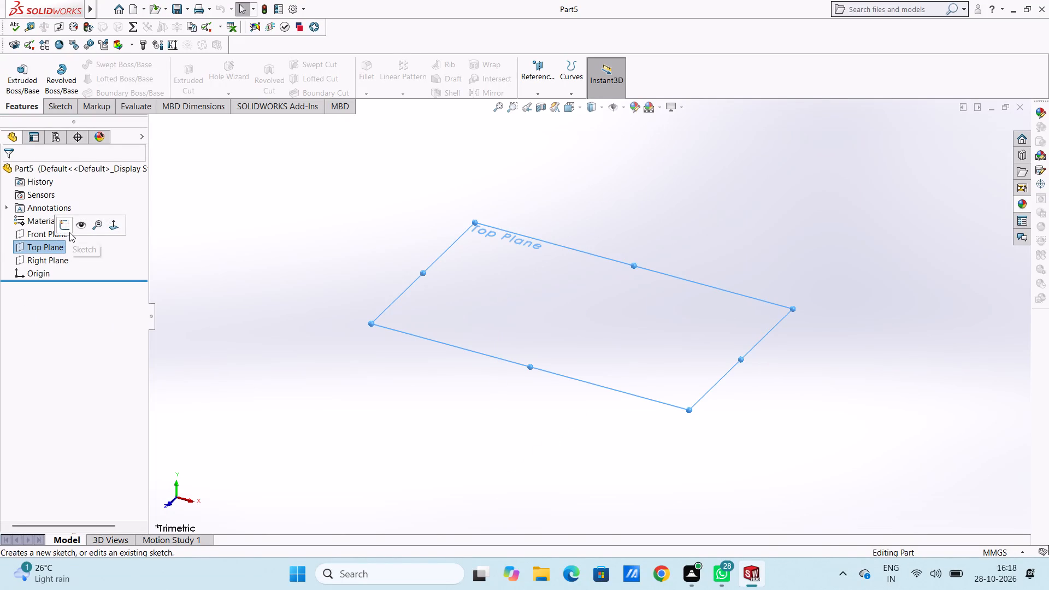
left_click(69, 232)
left_click(335, 273)
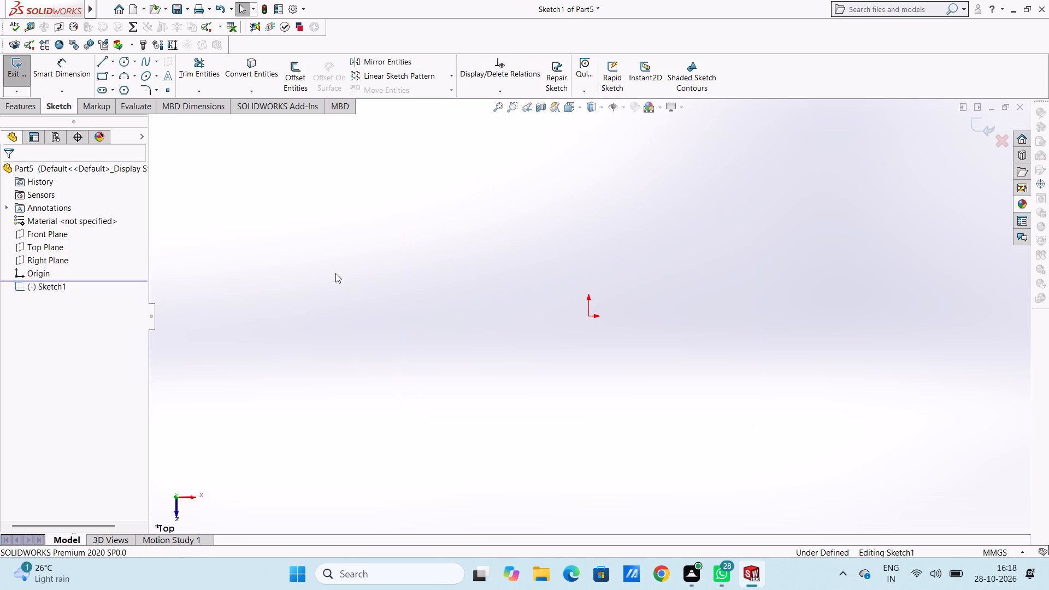
Sketch two concentric circles centred on the origin, with radii of about 20 mm and 30 mm.
left_click(122, 63)
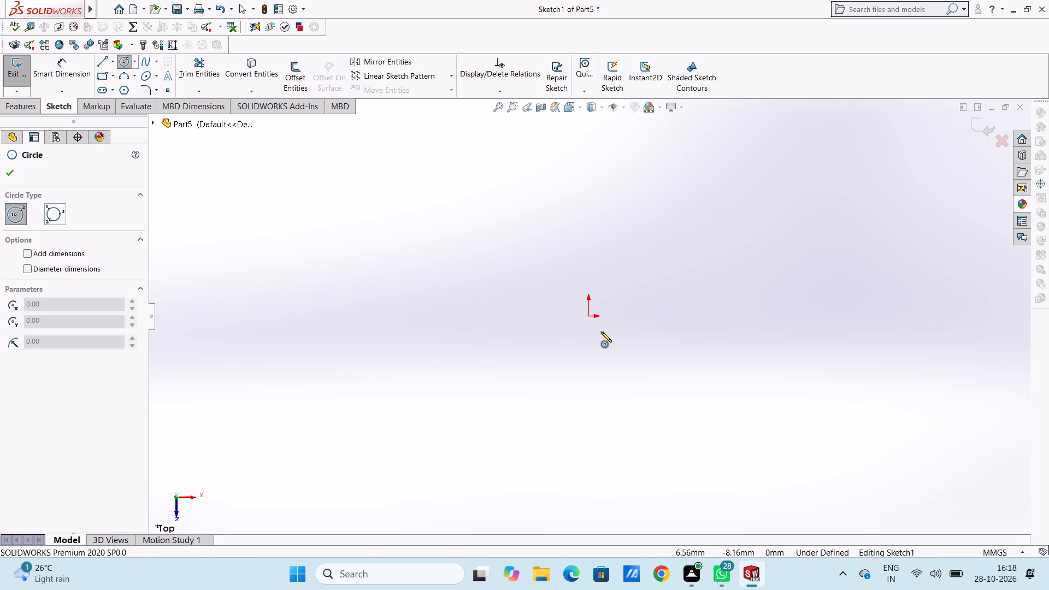
left_click(588, 315)
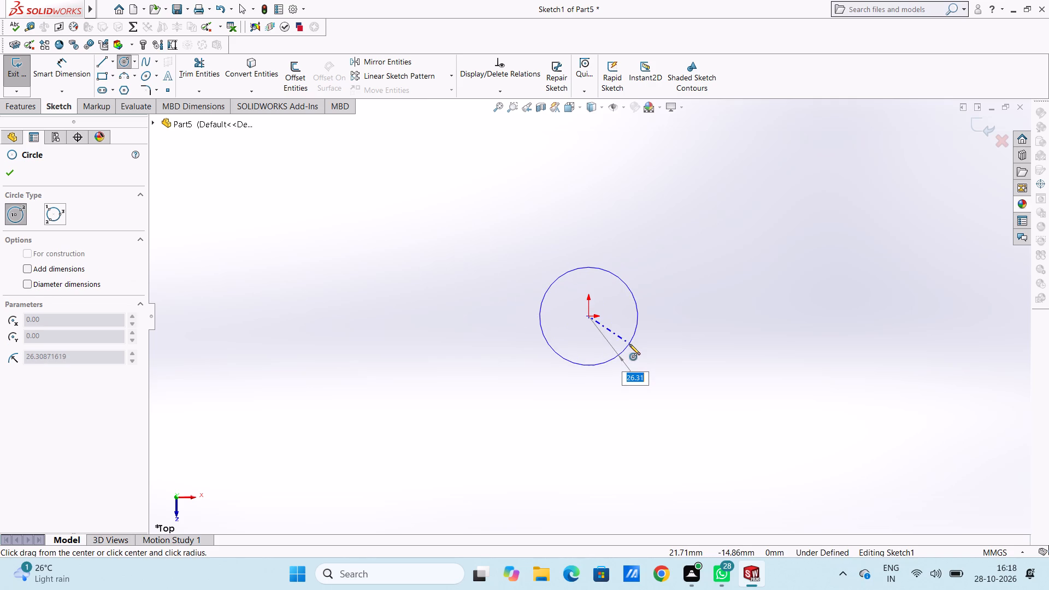
left_click(620, 338)
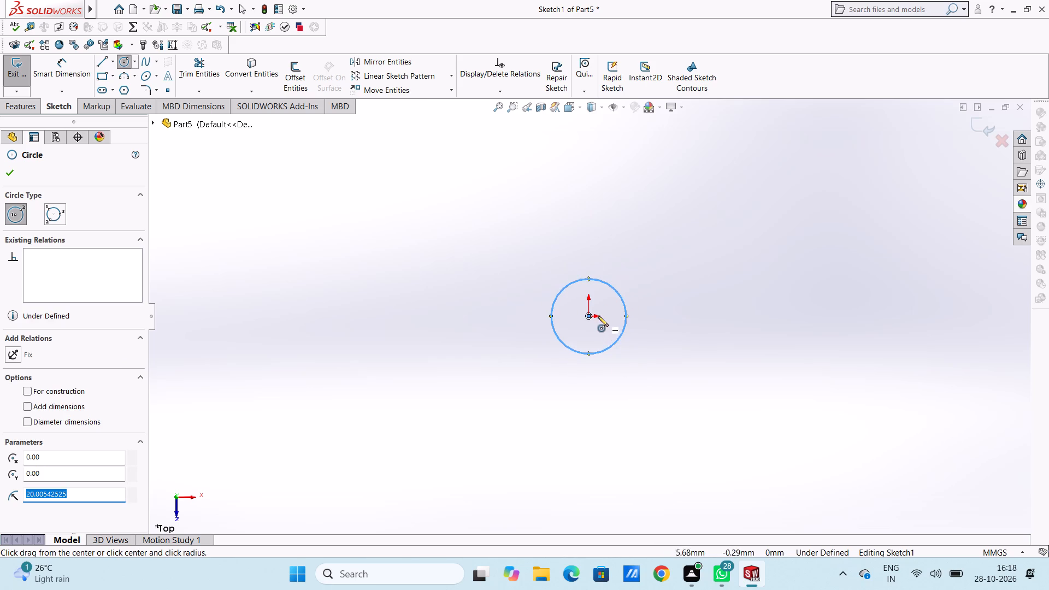
left_click(586, 315)
left_click(607, 263)
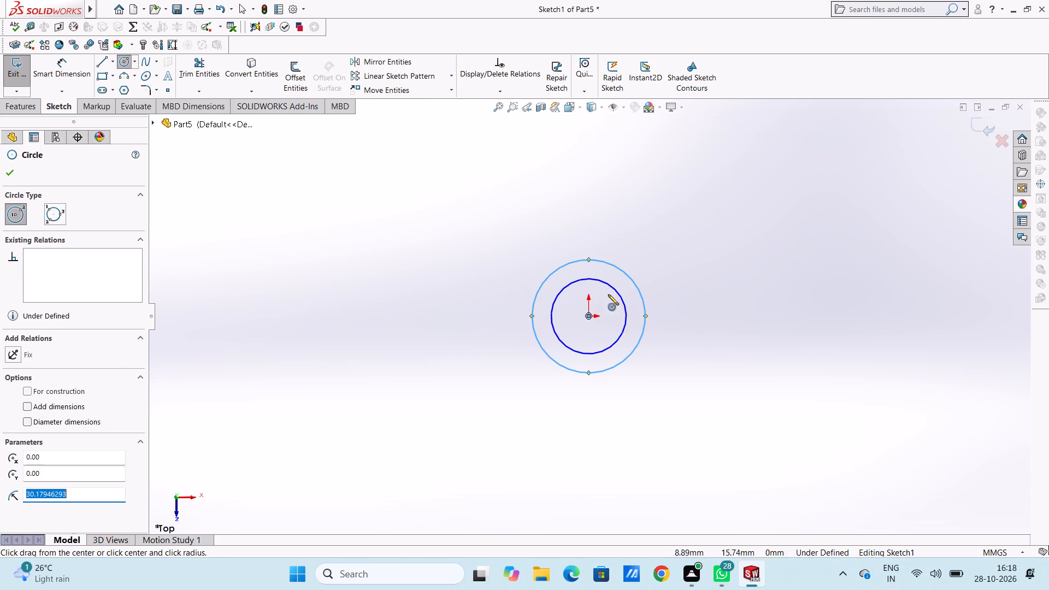
Sketch two concentric circles about 76 mm to the right of the origin on its horizontal line, radii about 17 mm and 7 mm.
left_click(730, 319)
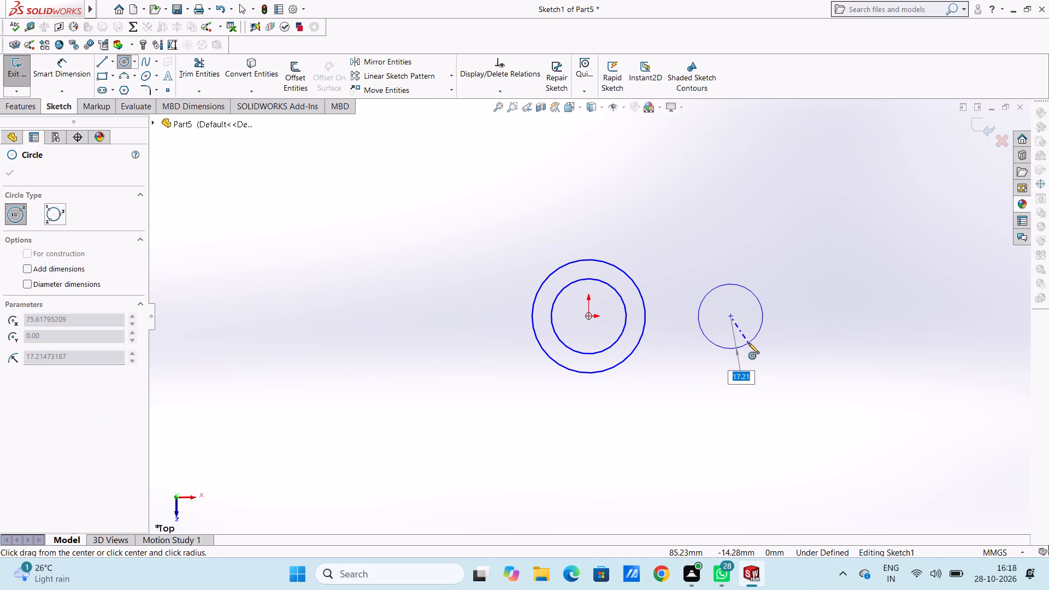
left_click(749, 343)
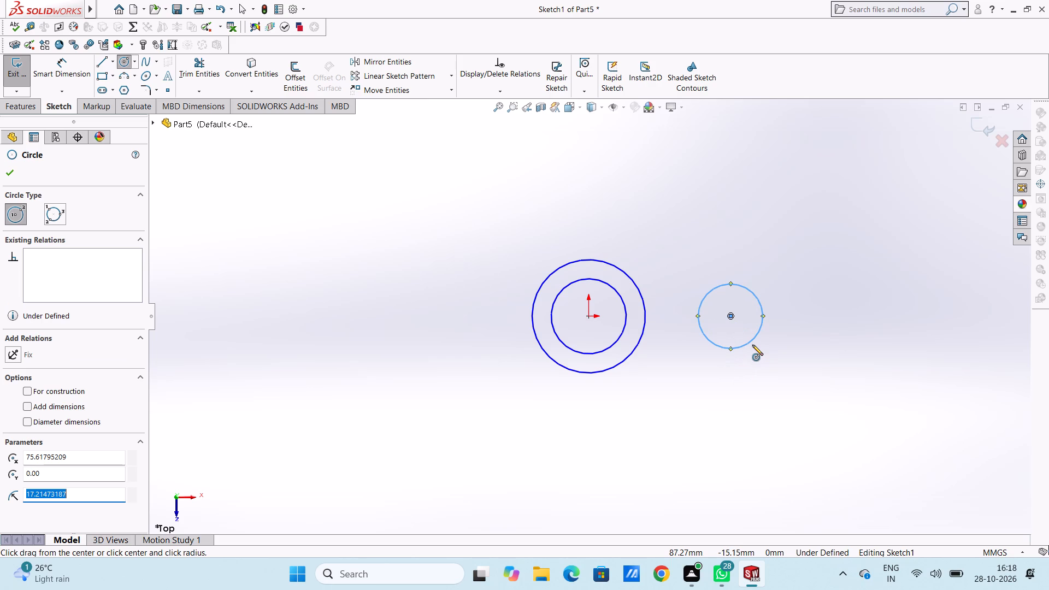
left_click(730, 315)
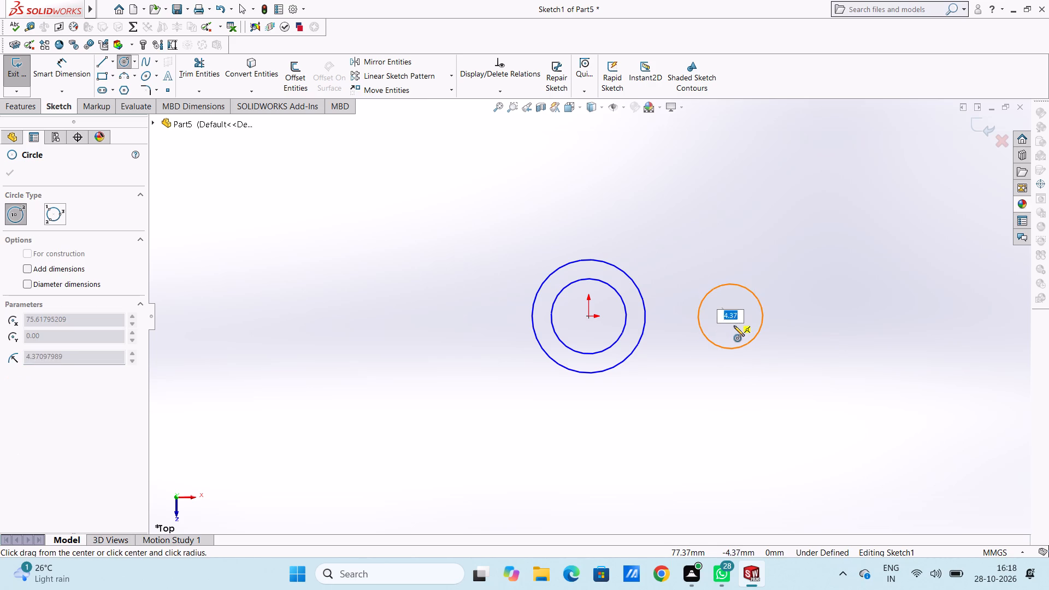
left_click(734, 329)
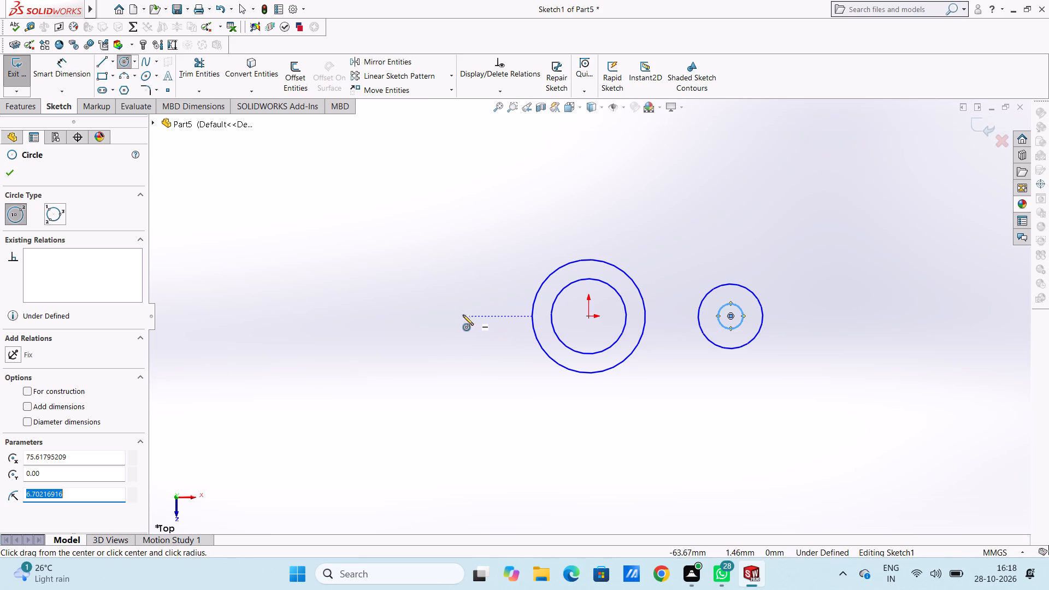
Sketch two concentric circles about 76 mm to the left of the origin on its horizontal line, radii about 21 mm and 9 mm.
left_click(446, 315)
left_click(462, 352)
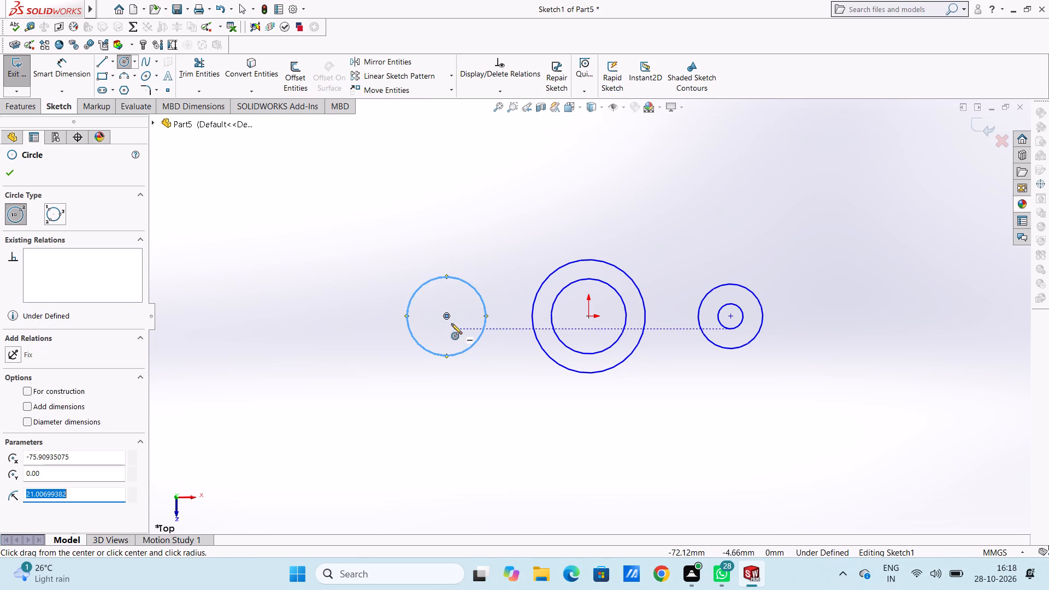
left_click(446, 314)
left_click(456, 329)
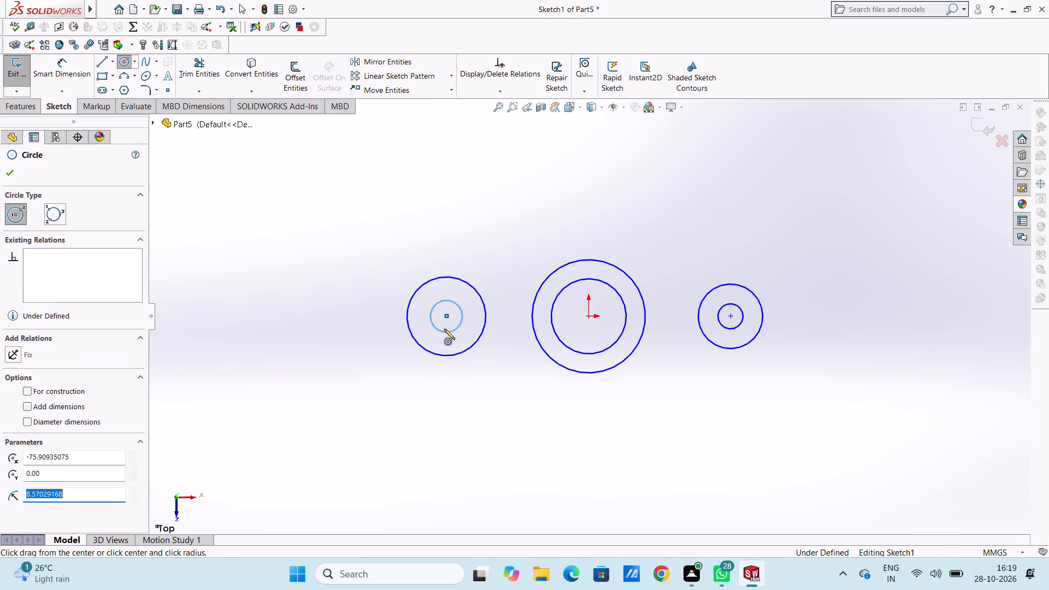
left_click(5, 171)
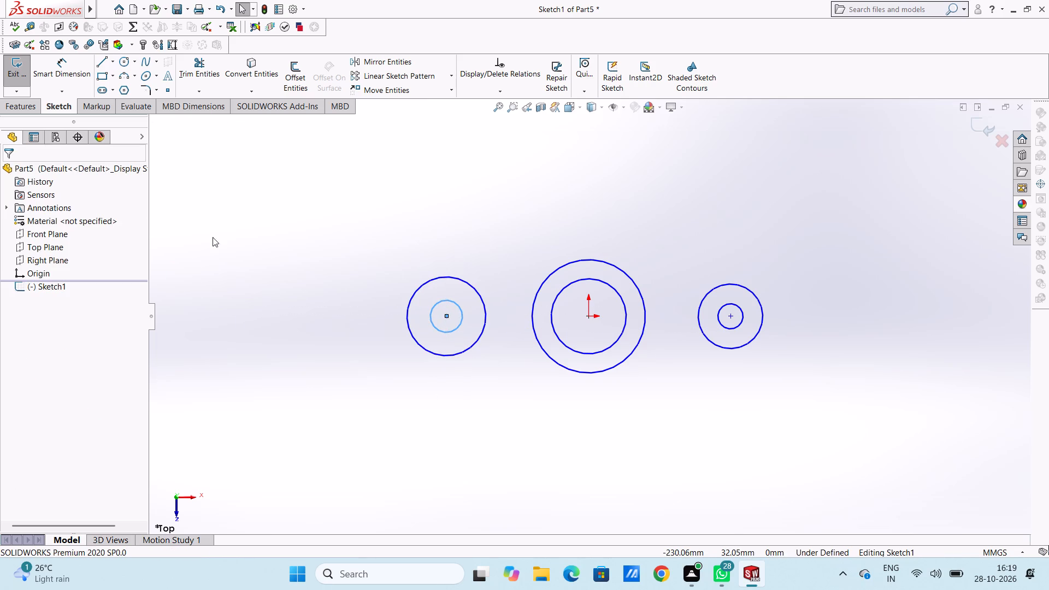
left_click(231, 244)
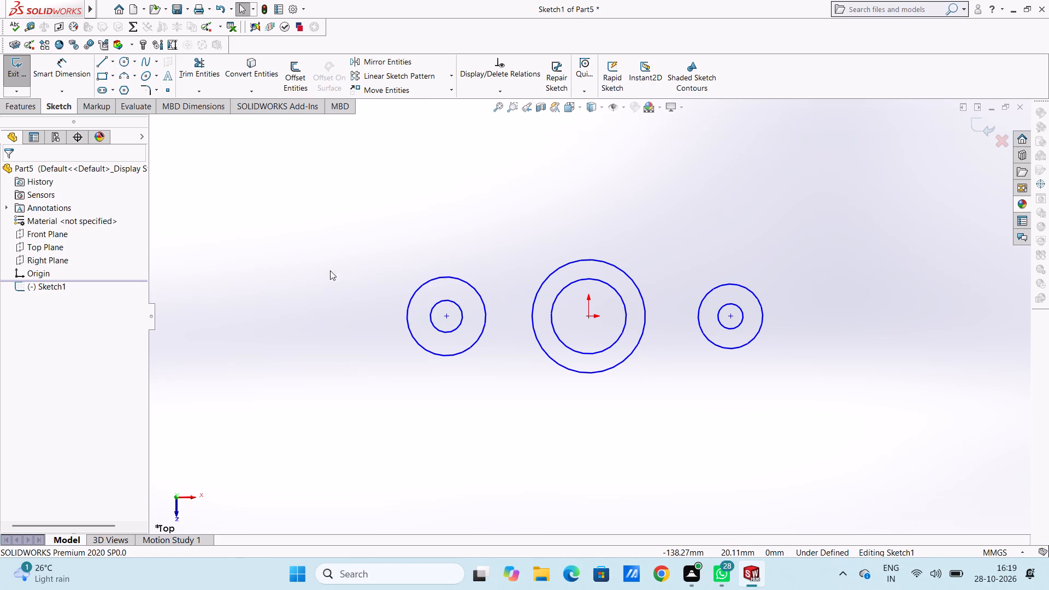
Dimension the outer central circle with a diameter of 90 mm.
left_click(86, 73)
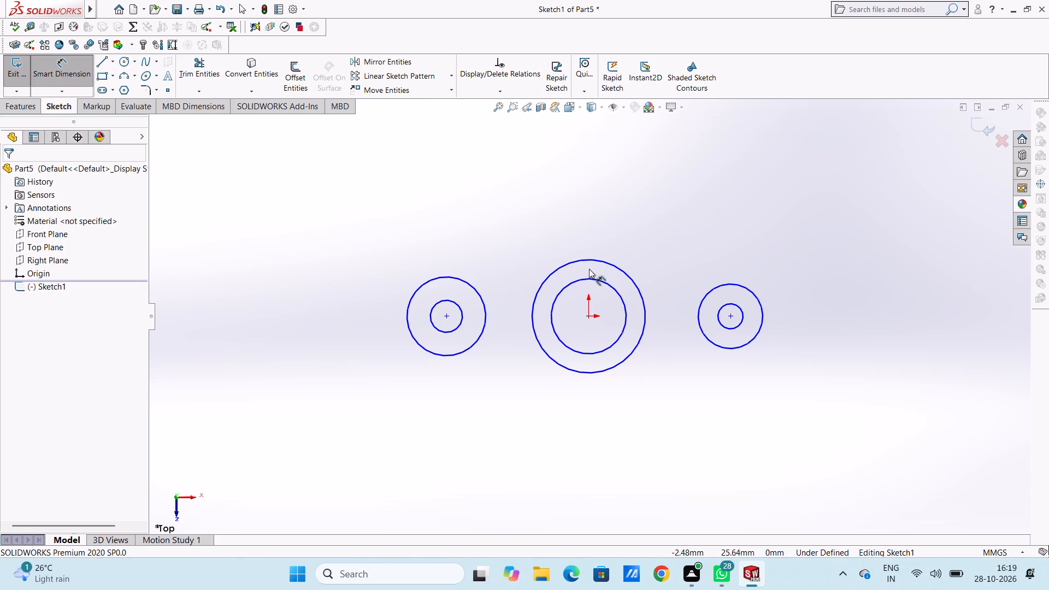
left_click(587, 259)
left_click(704, 191)
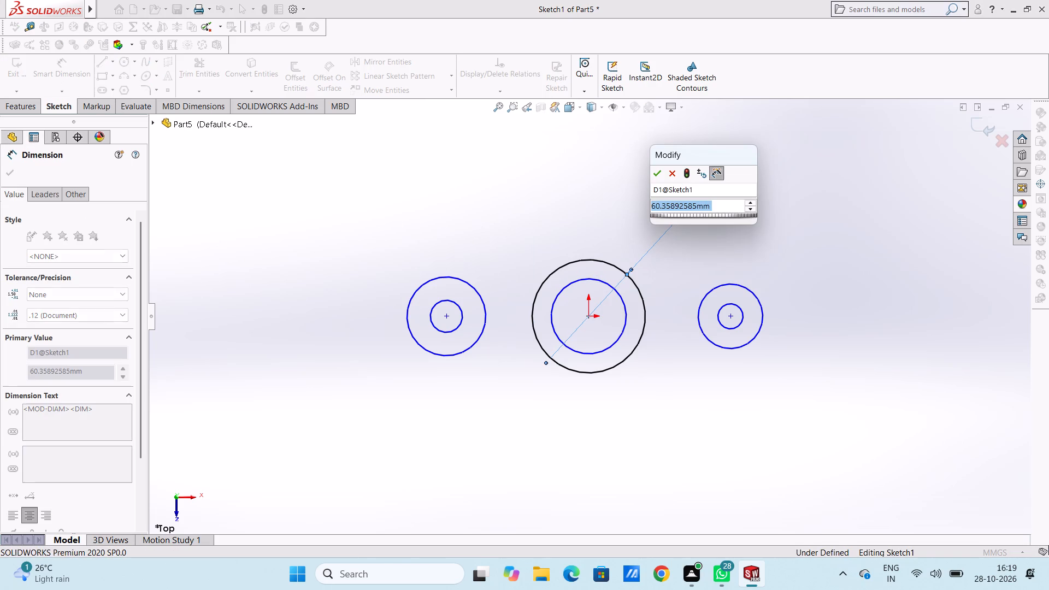
type("90")
key("Return")
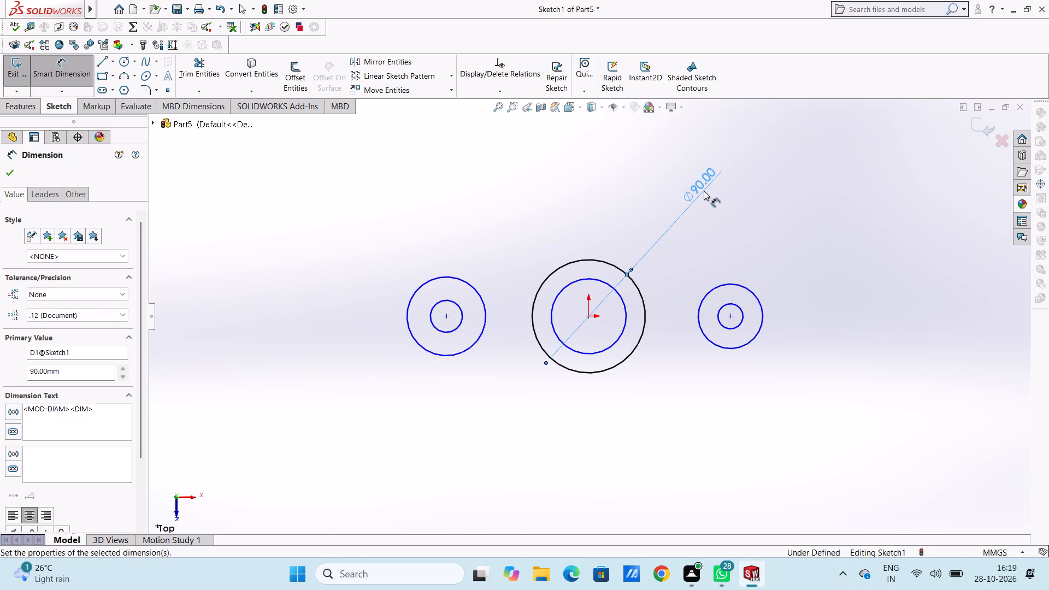
left_click(617, 216)
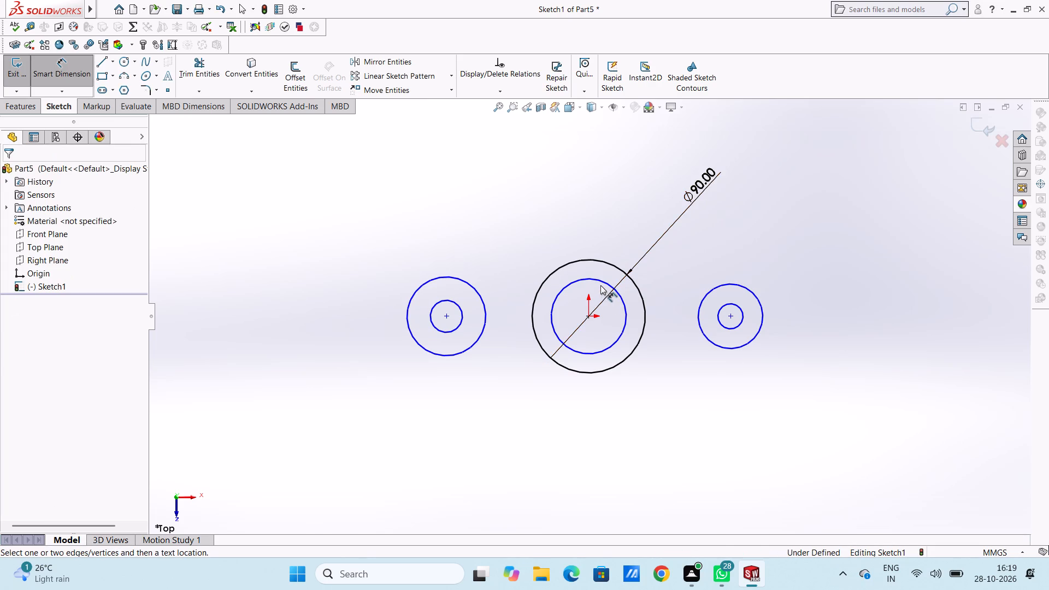
Dimension the inner central circle with a diameter of 70 mm.
left_click(600, 281)
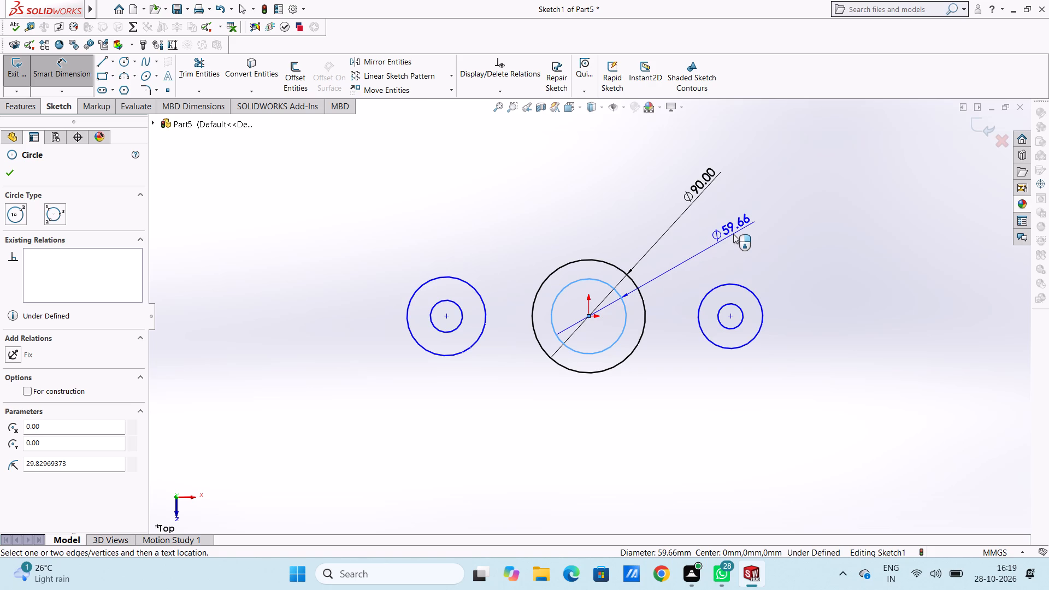
left_click(733, 233)
type("70")
key("Return")
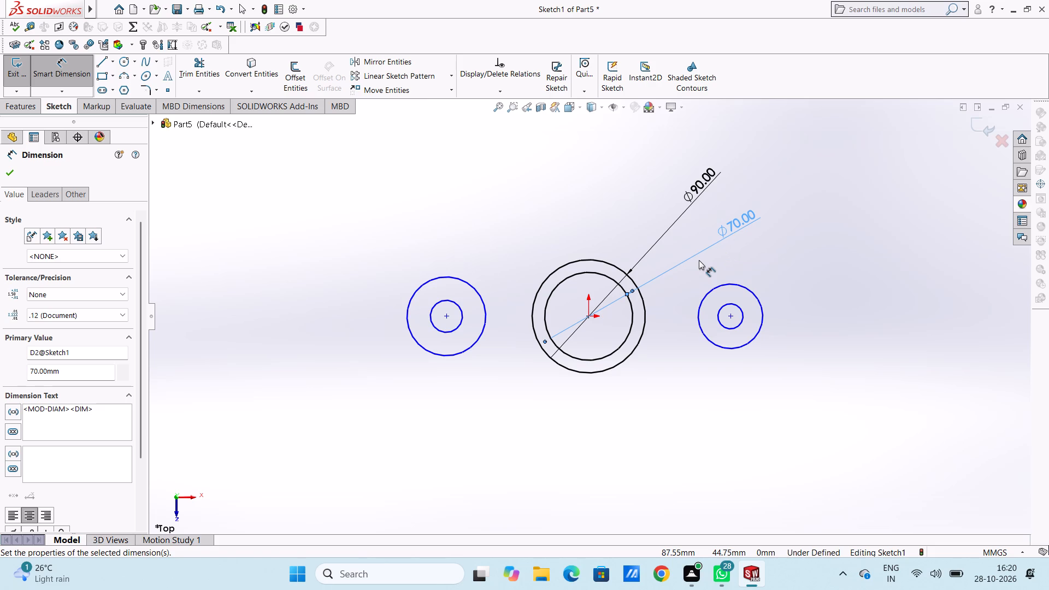
Set the inner central circle's diameter to 36 mm.
double_click(737, 229)
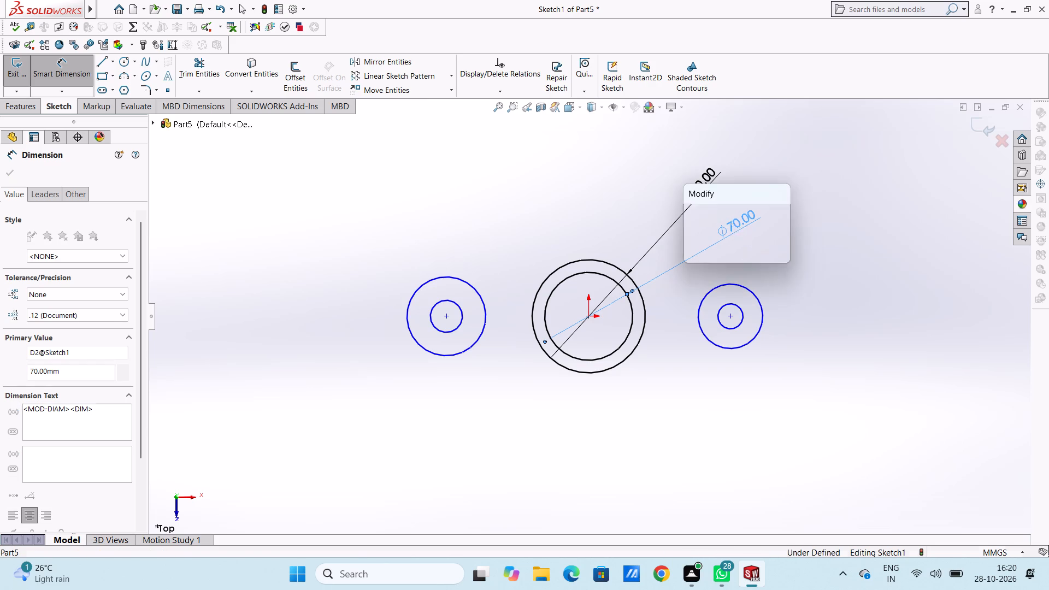
type("36")
key("Return")
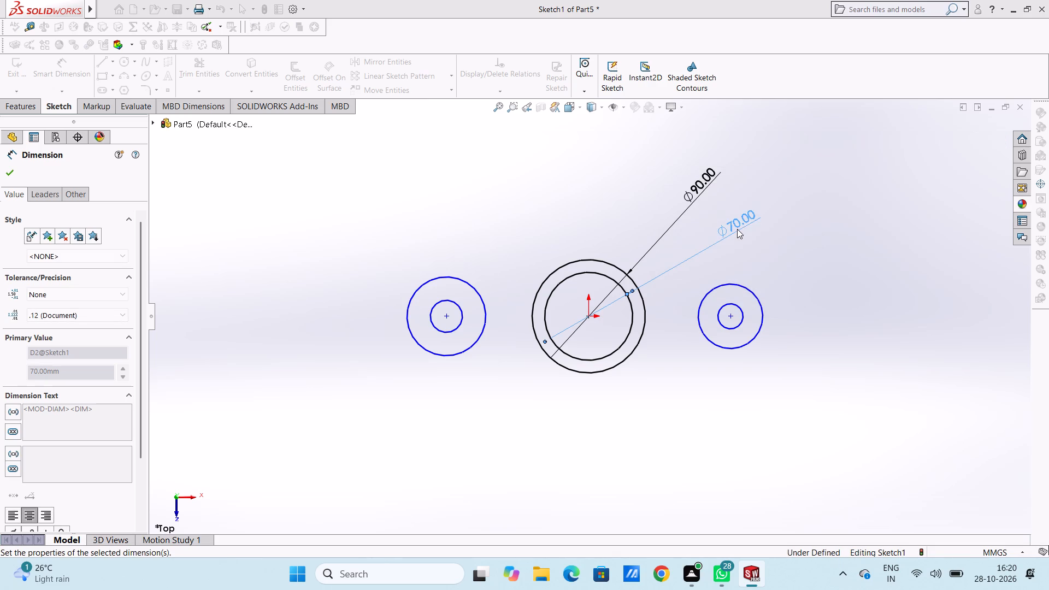
left_click(557, 225)
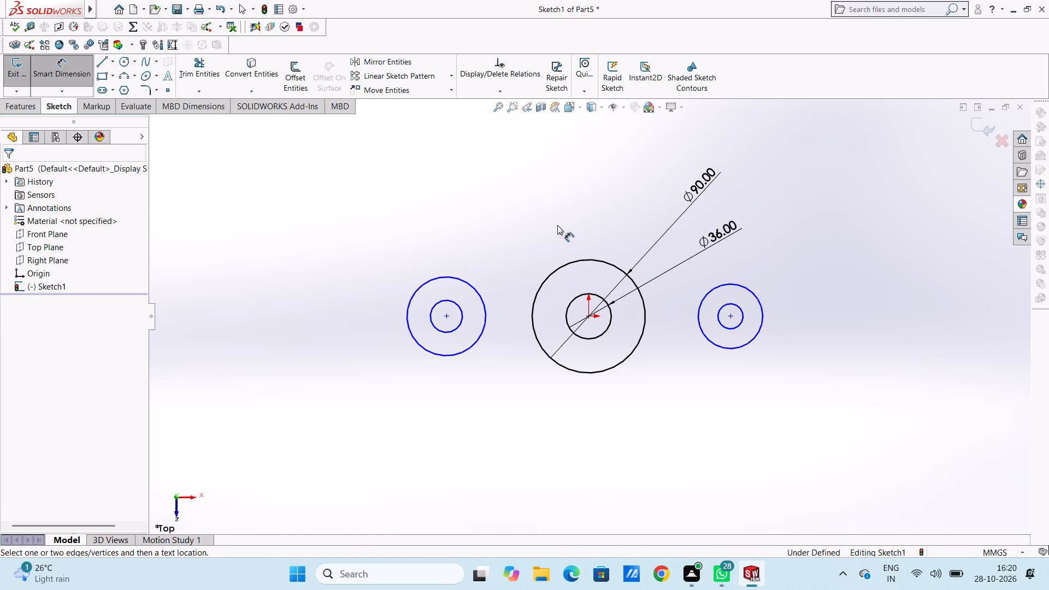
Dimension the horizontal distance from the left circles' centre to the origin as 130/2 mm.
scroll(524, 283, "up", 4)
scroll(569, 386, "down", 2)
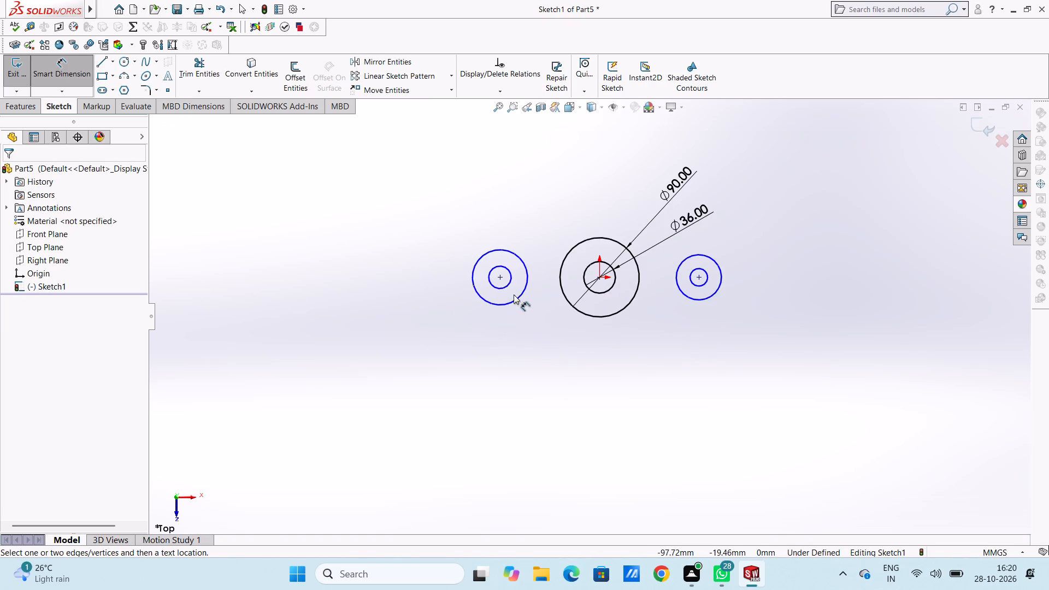
left_click(501, 278)
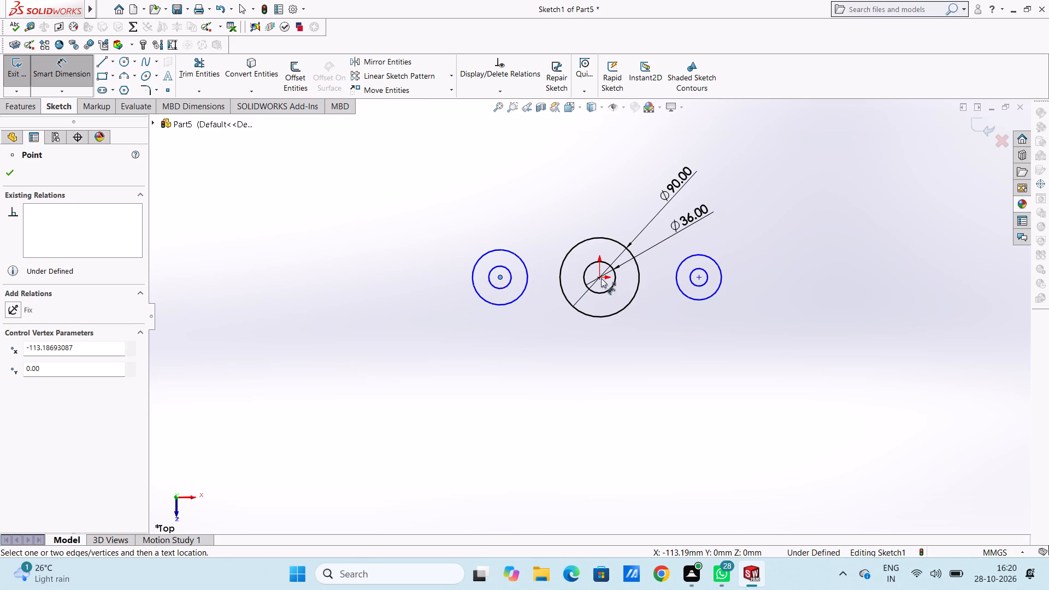
left_click(601, 278)
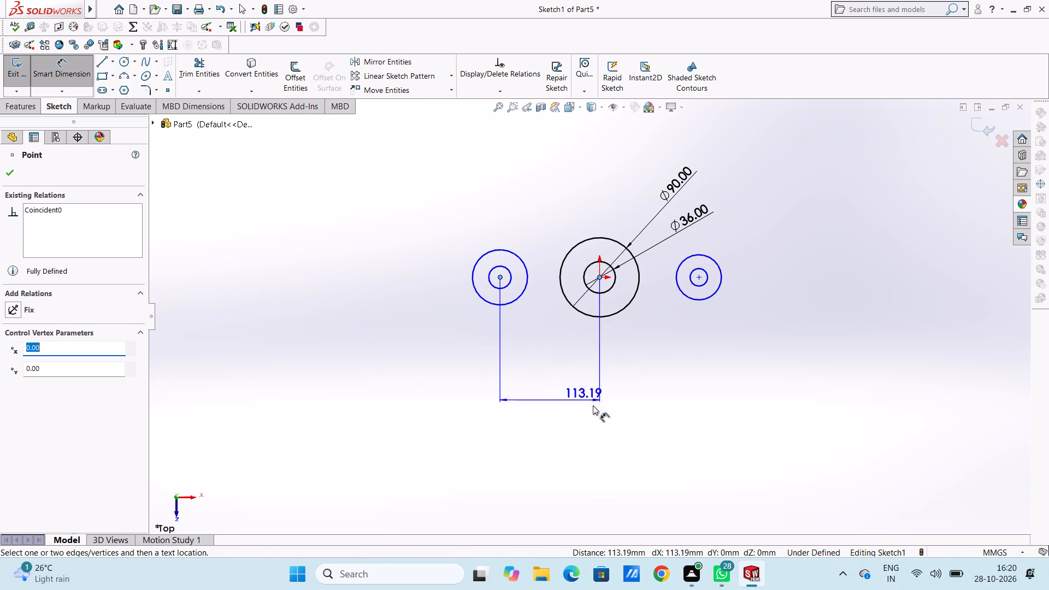
left_click(638, 454)
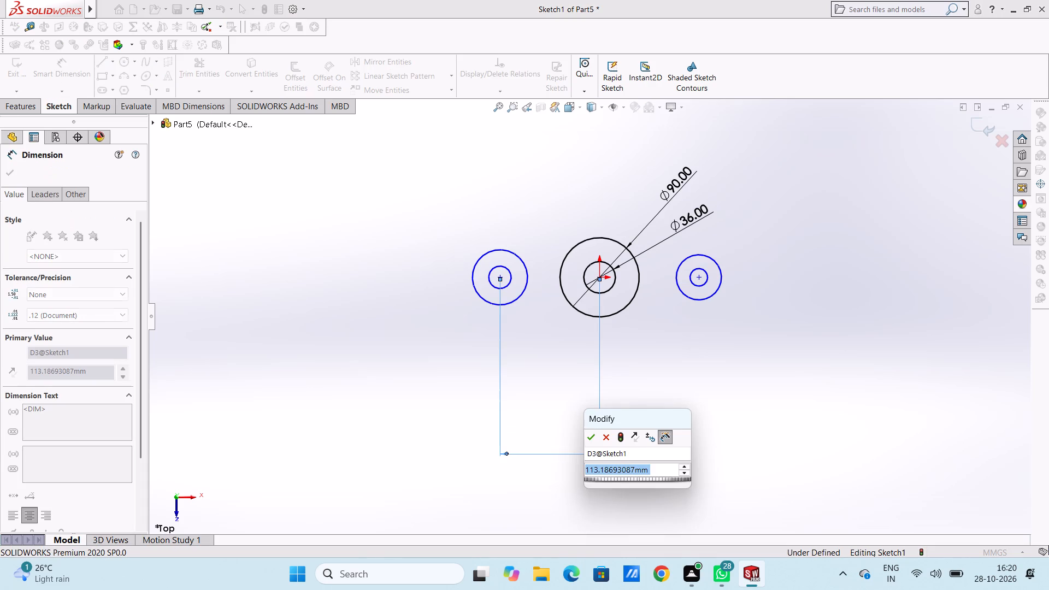
type("130/2")
key("Return")
left_click(641, 387)
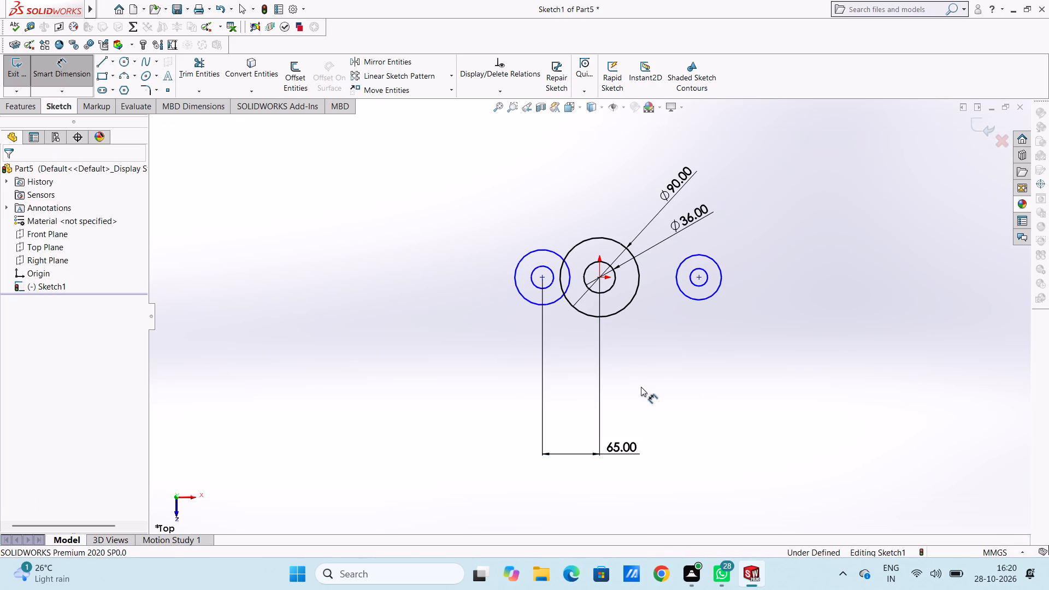
Dimension the horizontal distance from the origin to the right circles' centre as 65 mm.
left_click(601, 277)
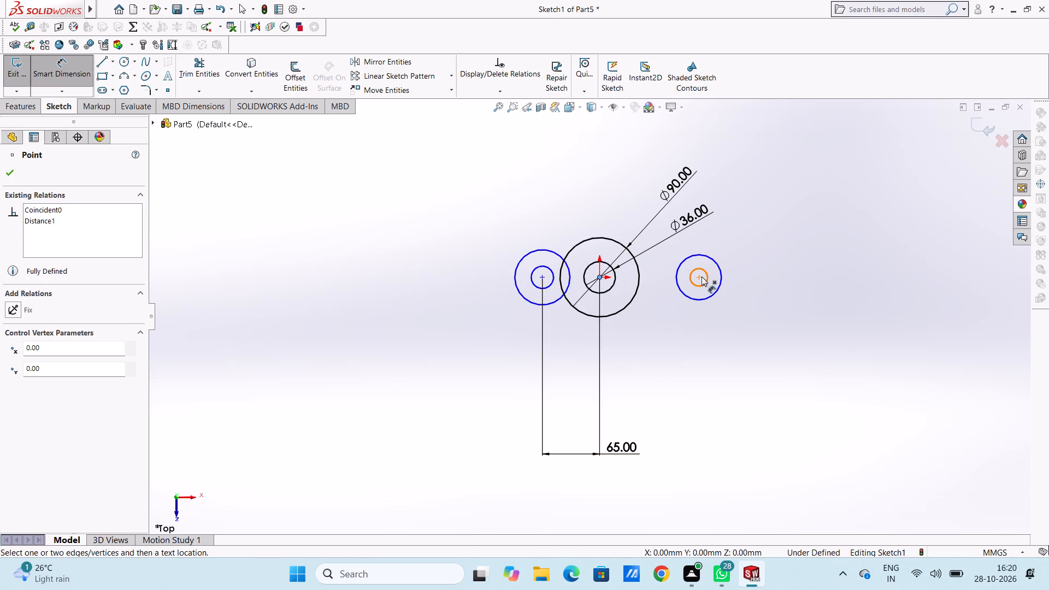
left_click(702, 276)
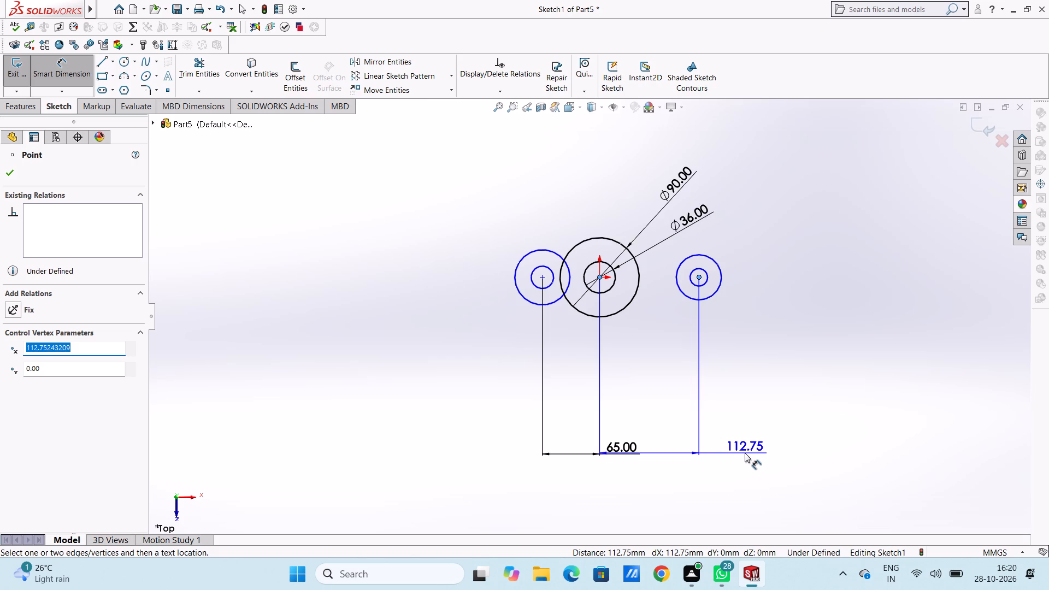
left_click(745, 454)
type("65")
key("Return")
left_click(549, 374)
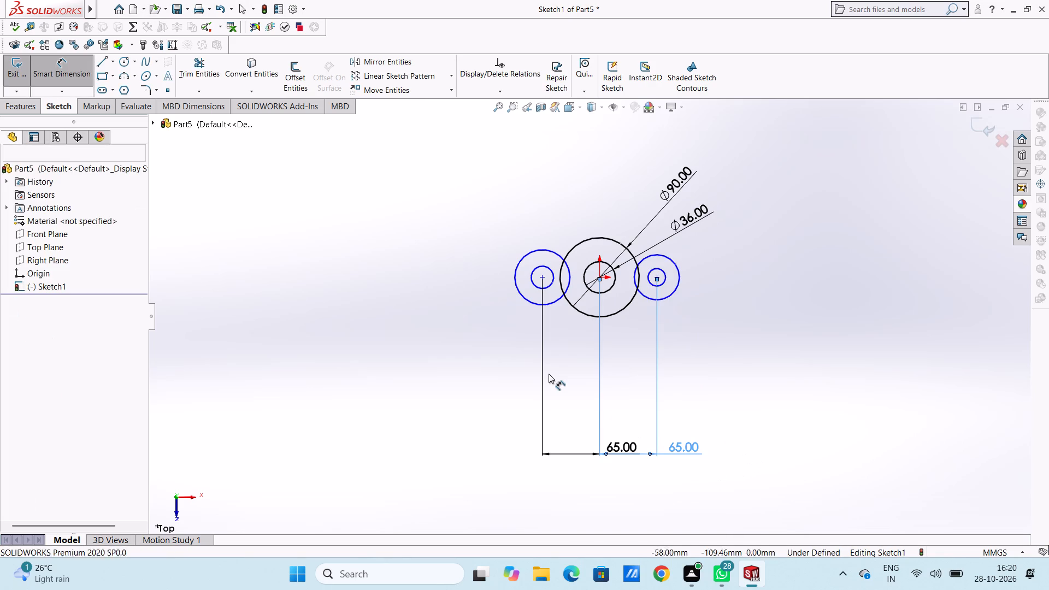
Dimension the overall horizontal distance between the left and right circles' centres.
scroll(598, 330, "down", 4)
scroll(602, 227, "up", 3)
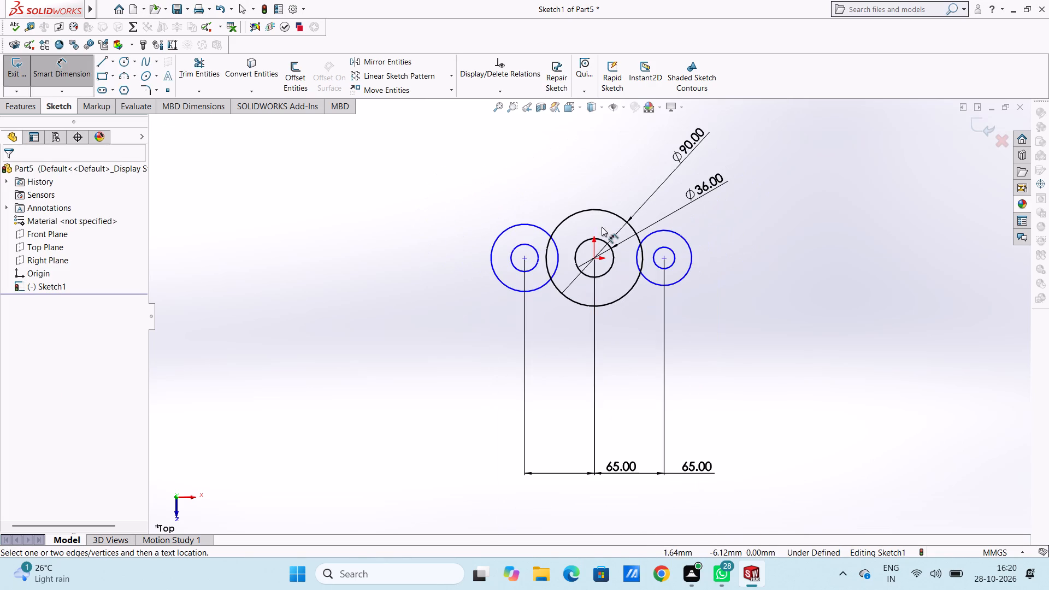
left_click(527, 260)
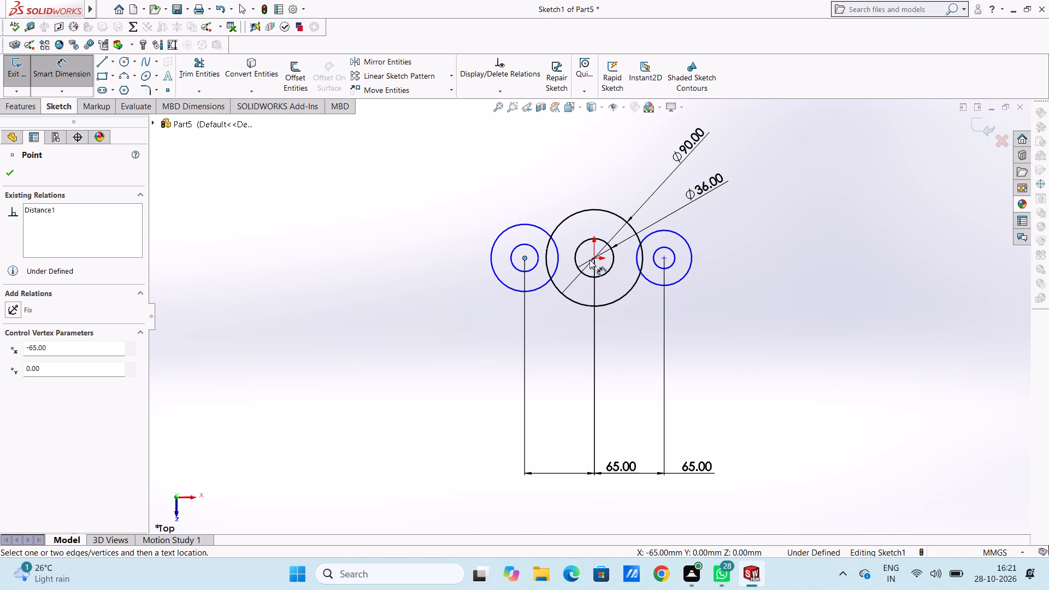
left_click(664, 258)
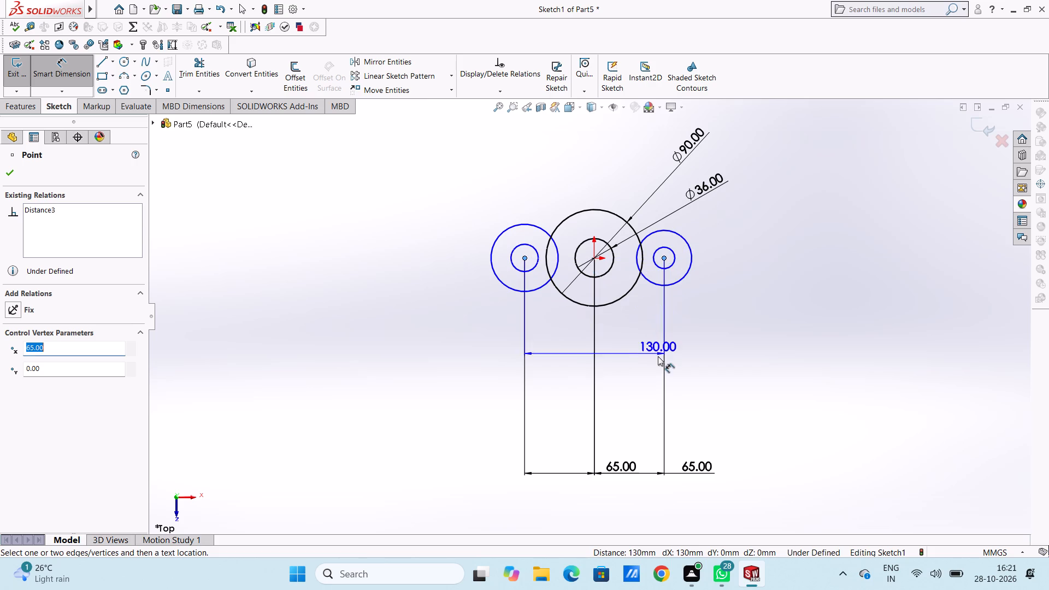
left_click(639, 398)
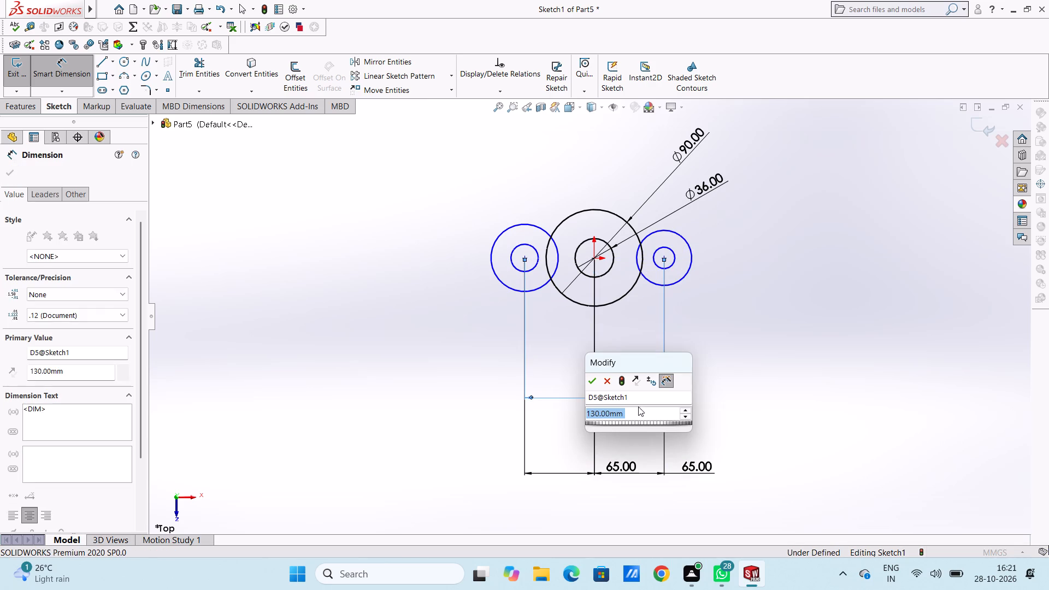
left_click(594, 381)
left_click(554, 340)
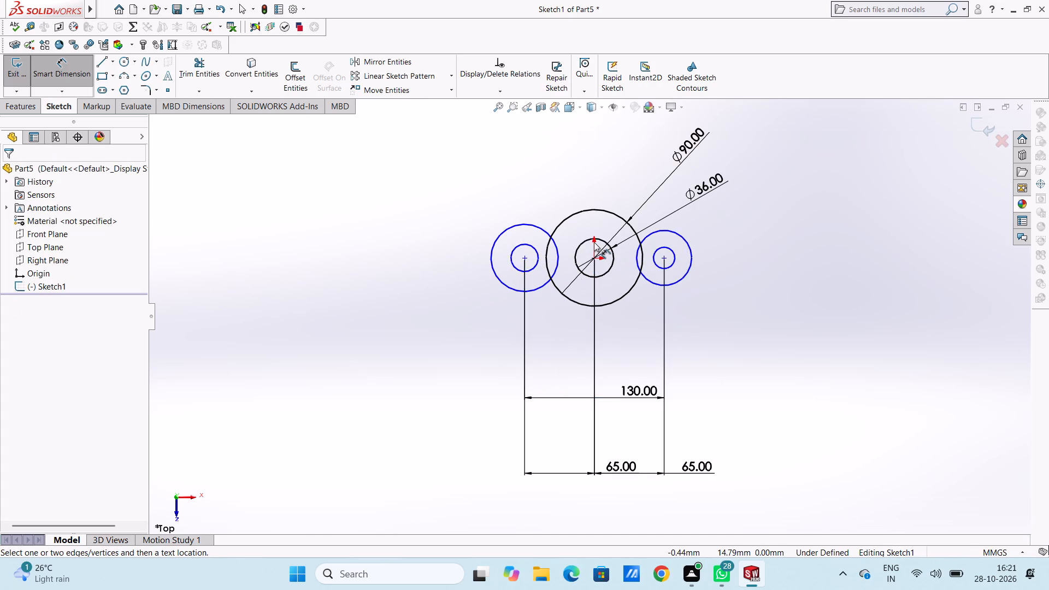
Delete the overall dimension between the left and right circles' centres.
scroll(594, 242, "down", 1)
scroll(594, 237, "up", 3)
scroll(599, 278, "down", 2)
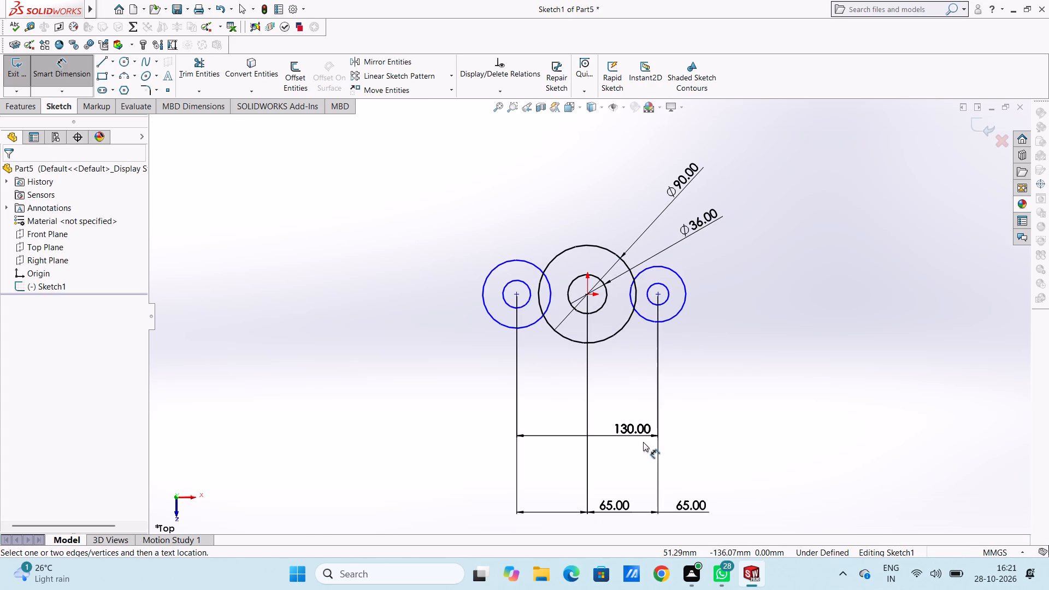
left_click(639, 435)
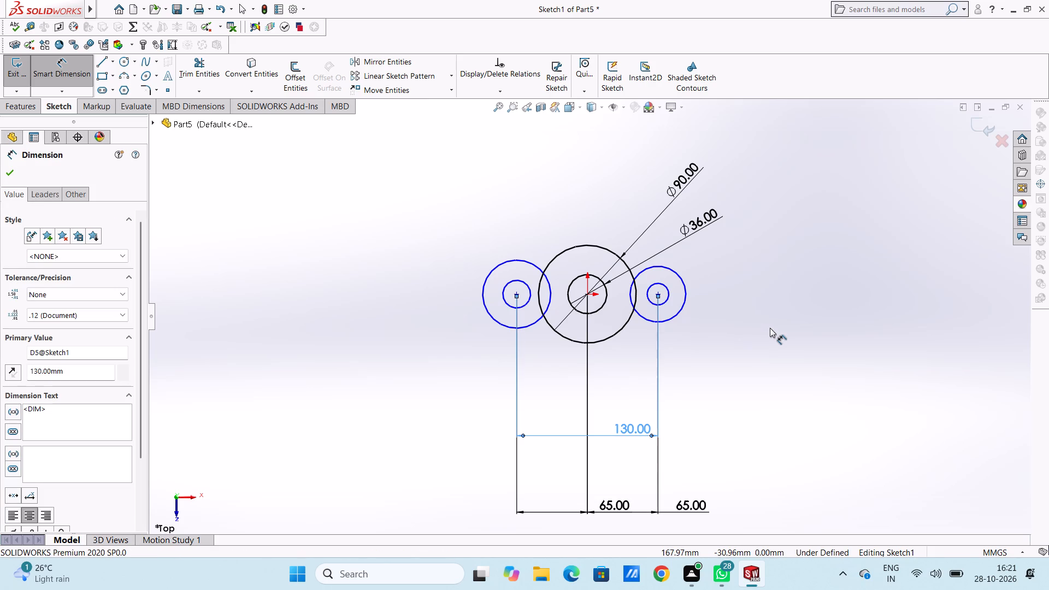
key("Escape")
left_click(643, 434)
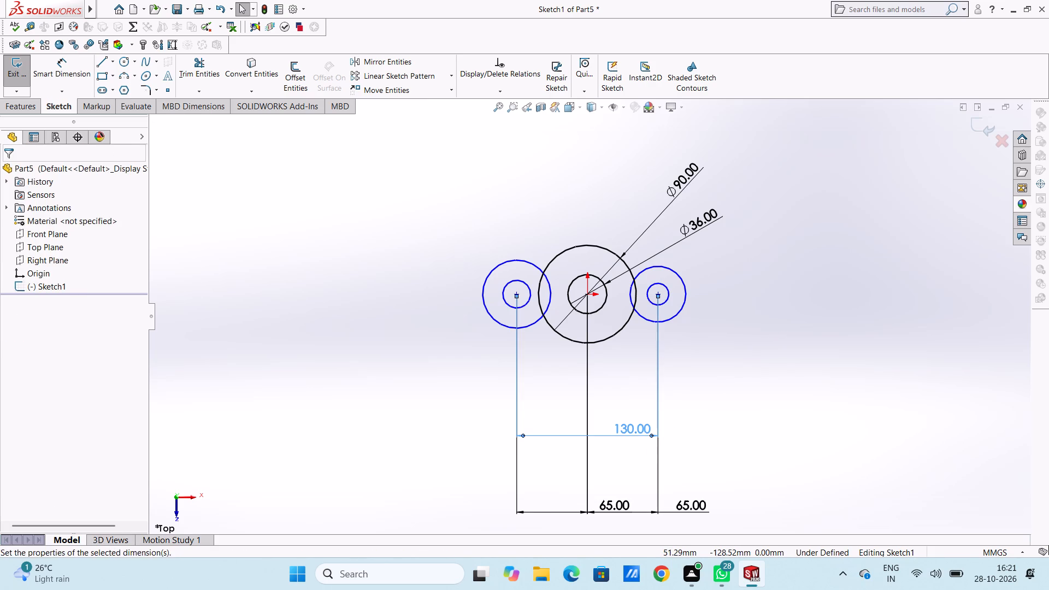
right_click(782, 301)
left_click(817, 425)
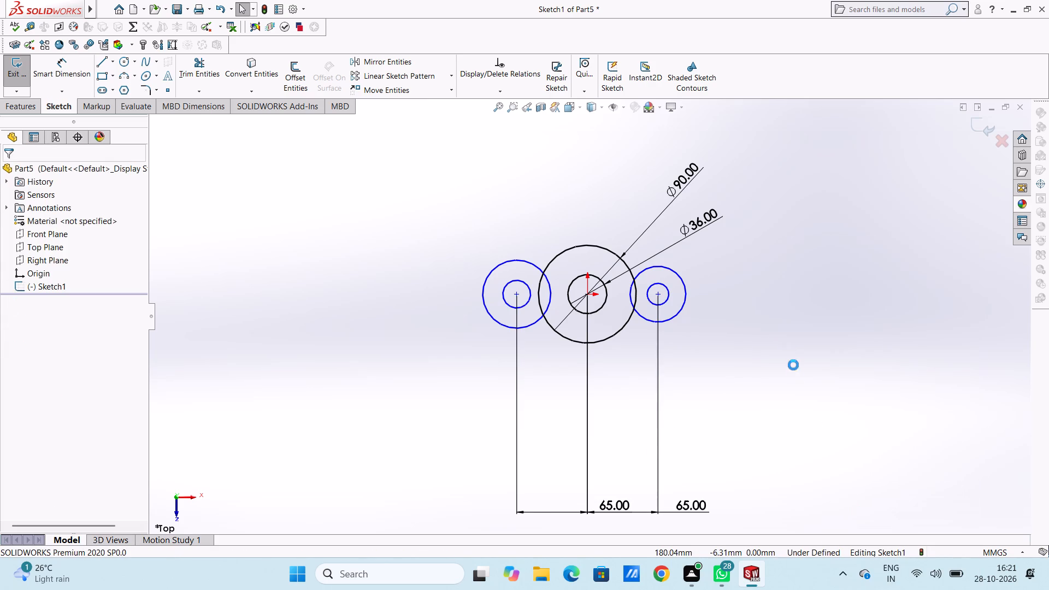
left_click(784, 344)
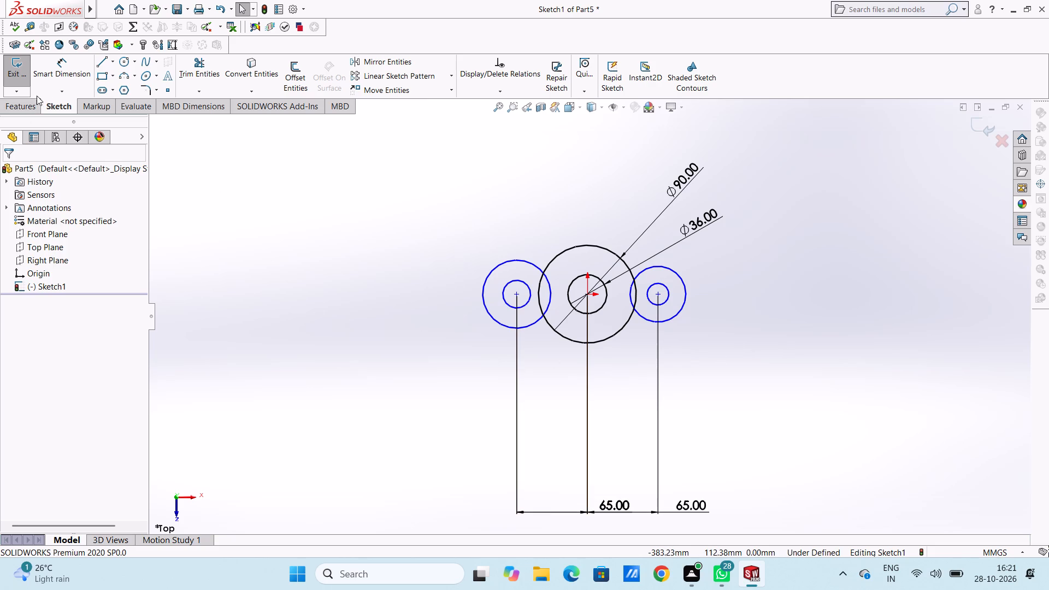
Dimension the left pair's outer circle with a diameter of 48 mm.
left_click(60, 68)
left_click(496, 323)
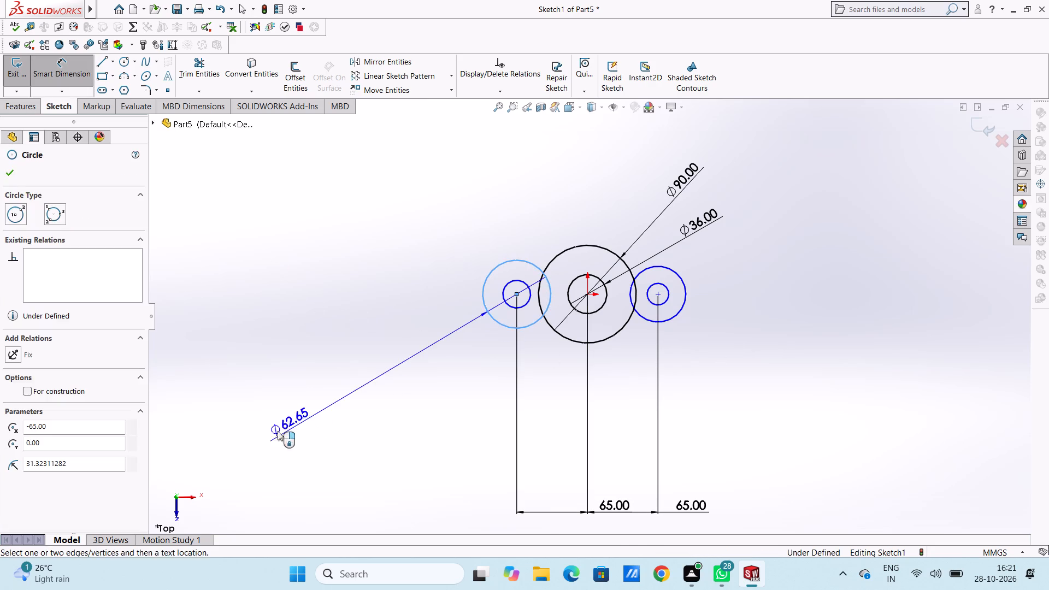
left_click(265, 432)
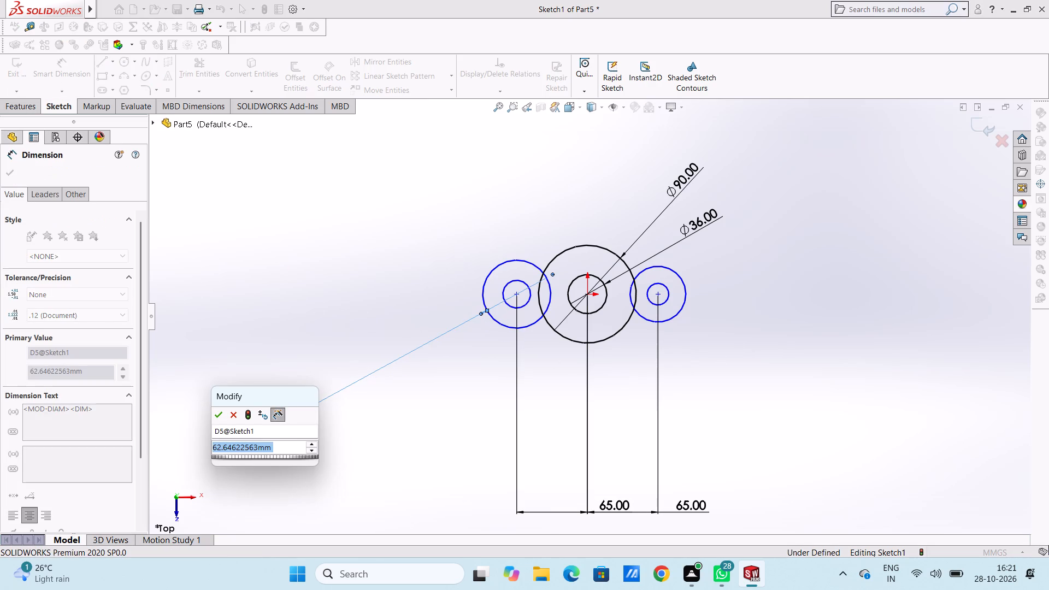
type("48")
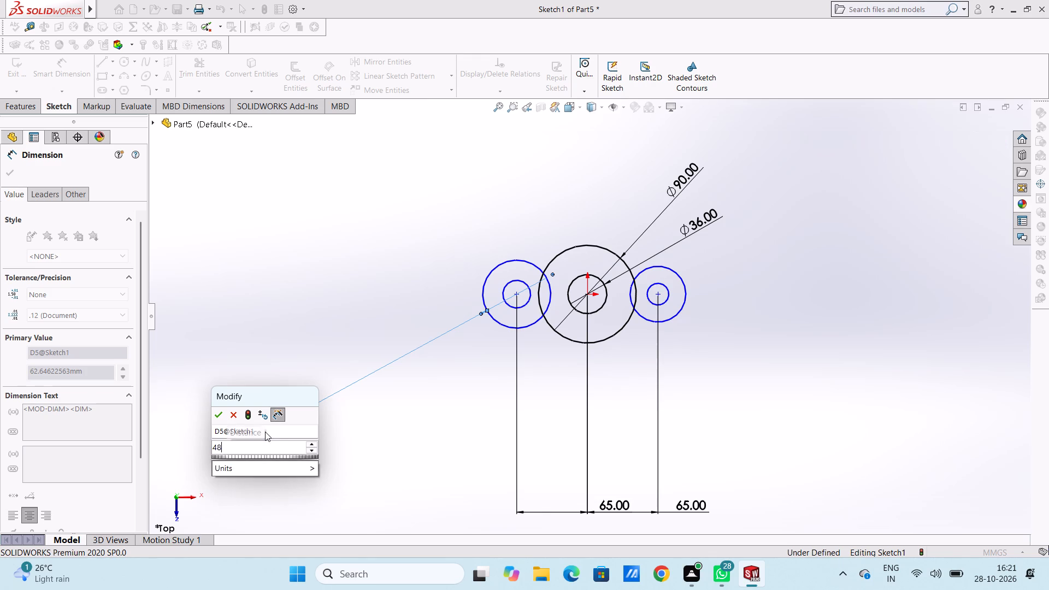
key("Return")
left_click(346, 289)
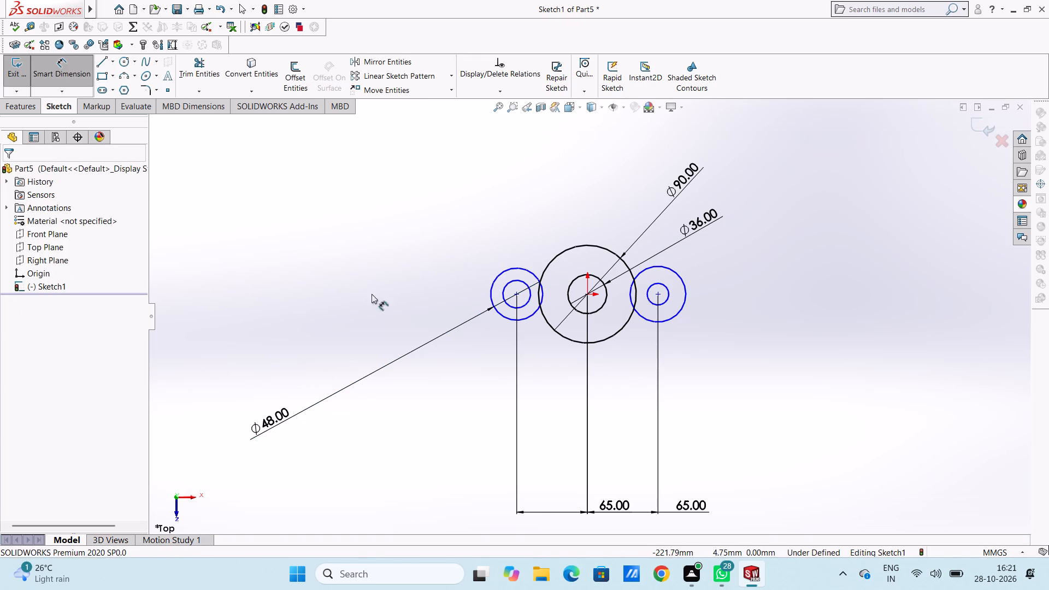
Dimension the right pair's outer circle with a diameter of 48 mm.
left_click(684, 306)
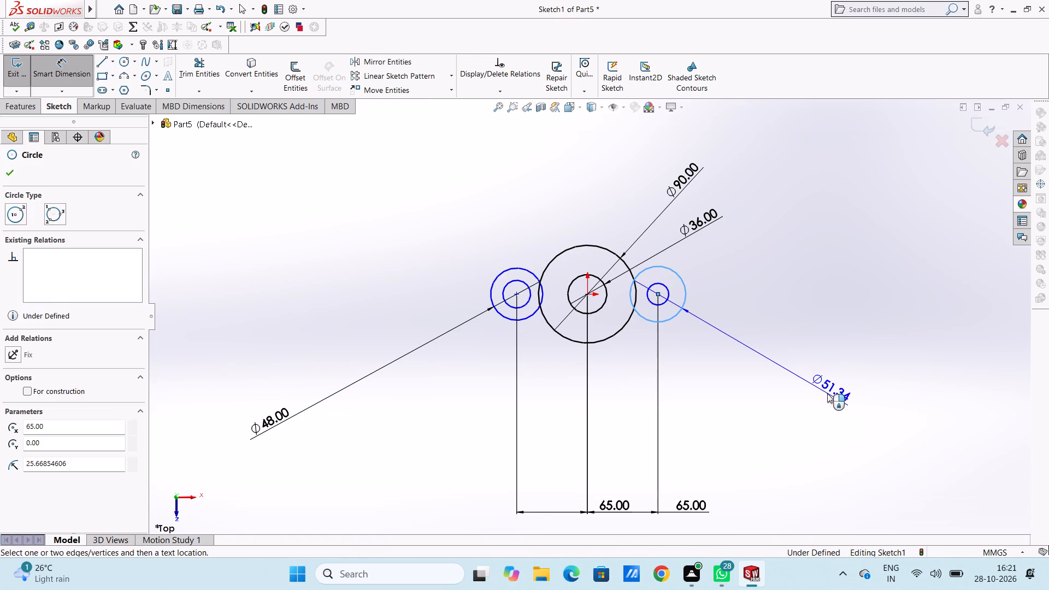
left_click(827, 393)
type("48")
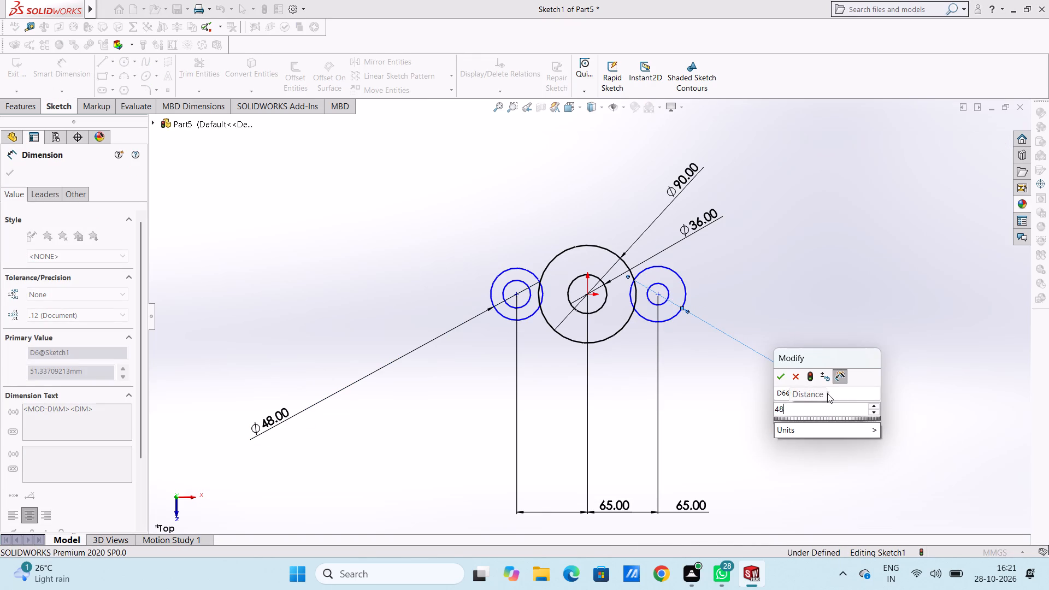
key("Return")
left_click(719, 398)
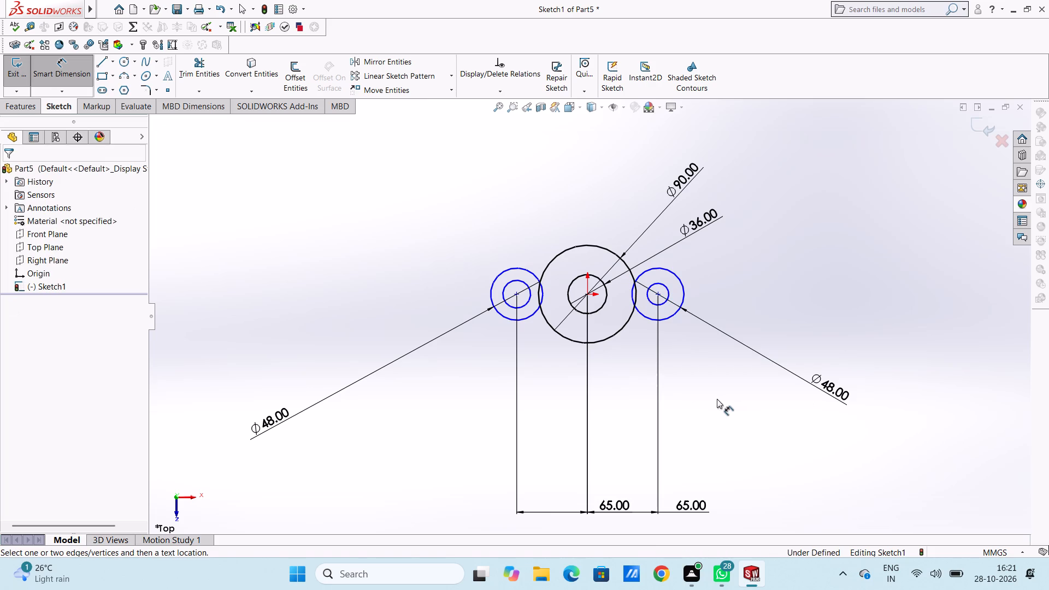
Dimension the left pair's inner circle with a diameter of 18 mm.
left_click(511, 306)
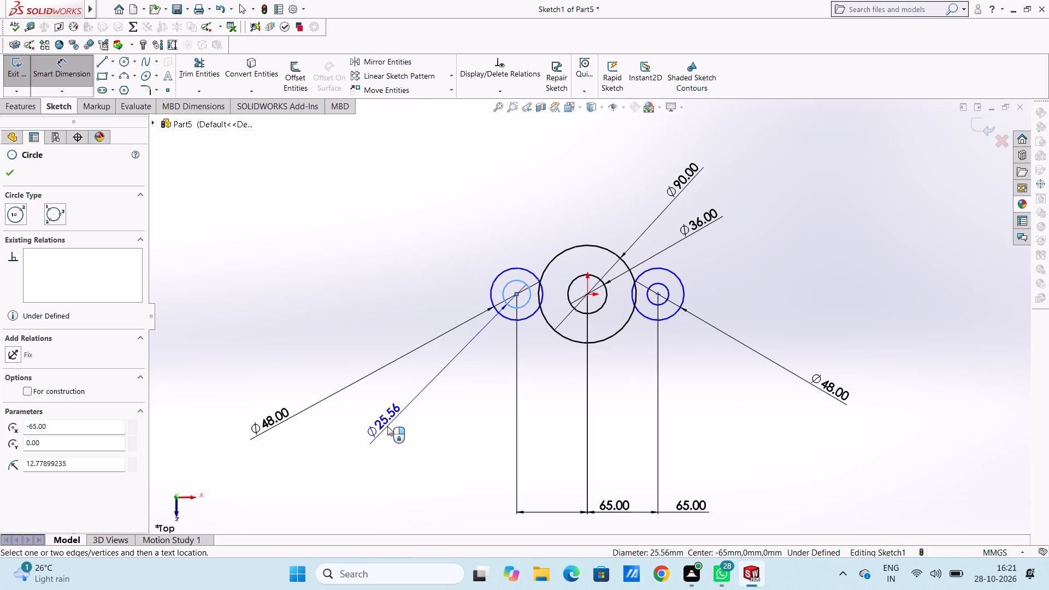
left_click(387, 426)
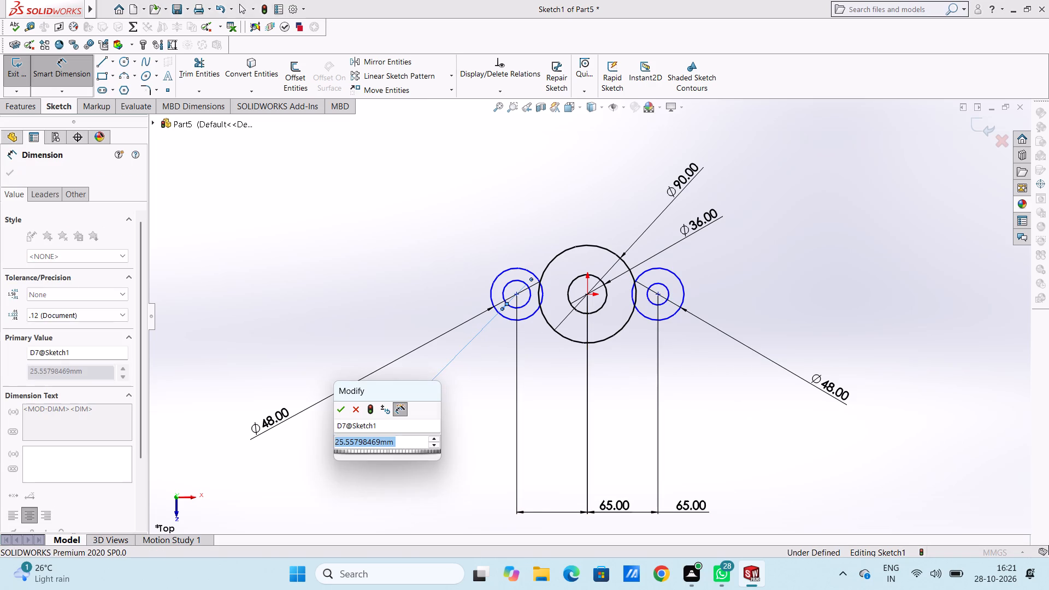
type("18")
key("Return")
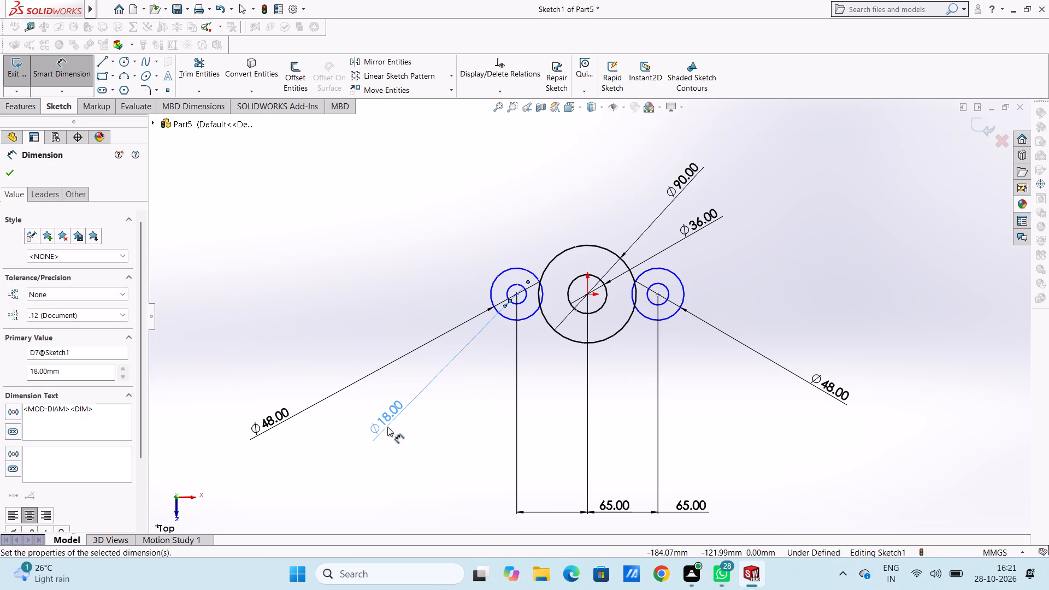
left_click(368, 300)
Dimension the right pair's inner circle with a diameter of 18 mm.
left_click(664, 300)
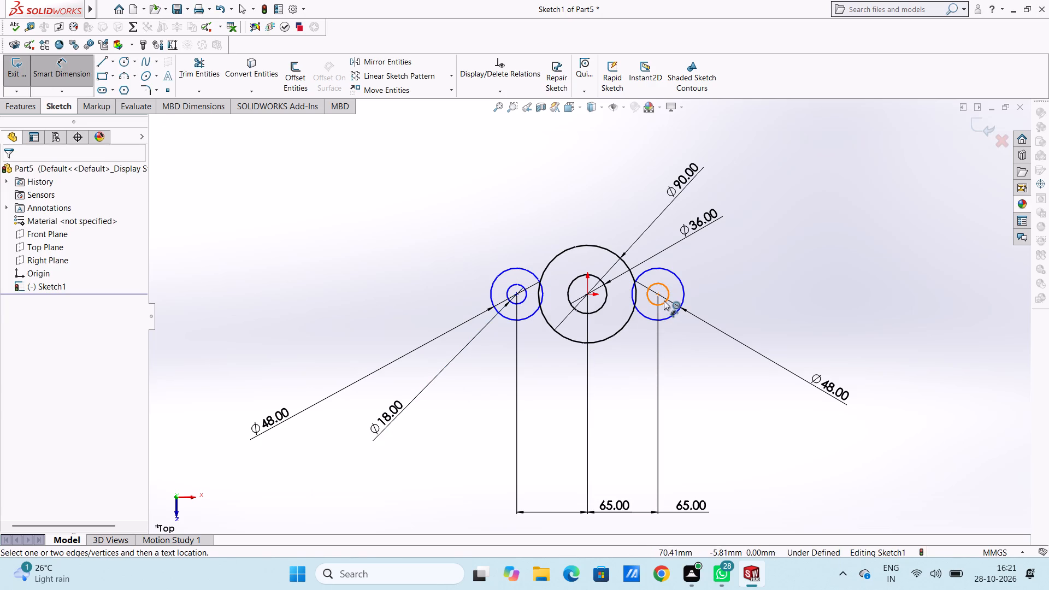
left_click(819, 430)
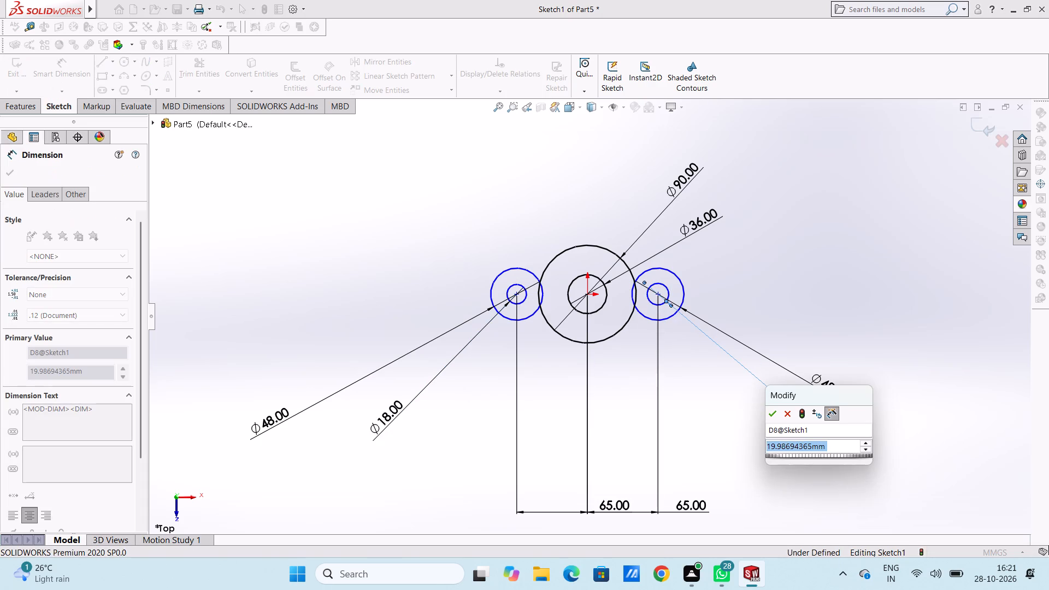
type("18")
key("Return")
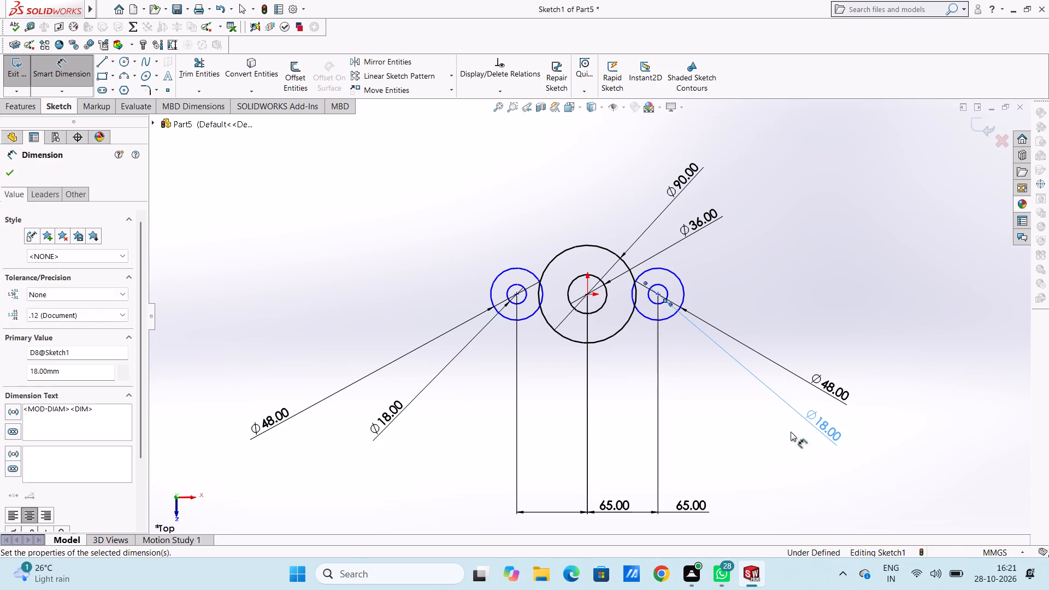
left_click(732, 411)
Add a Horizontal relation between the central circles' centre and the left circles' centre.
scroll(622, 308, "down", 2)
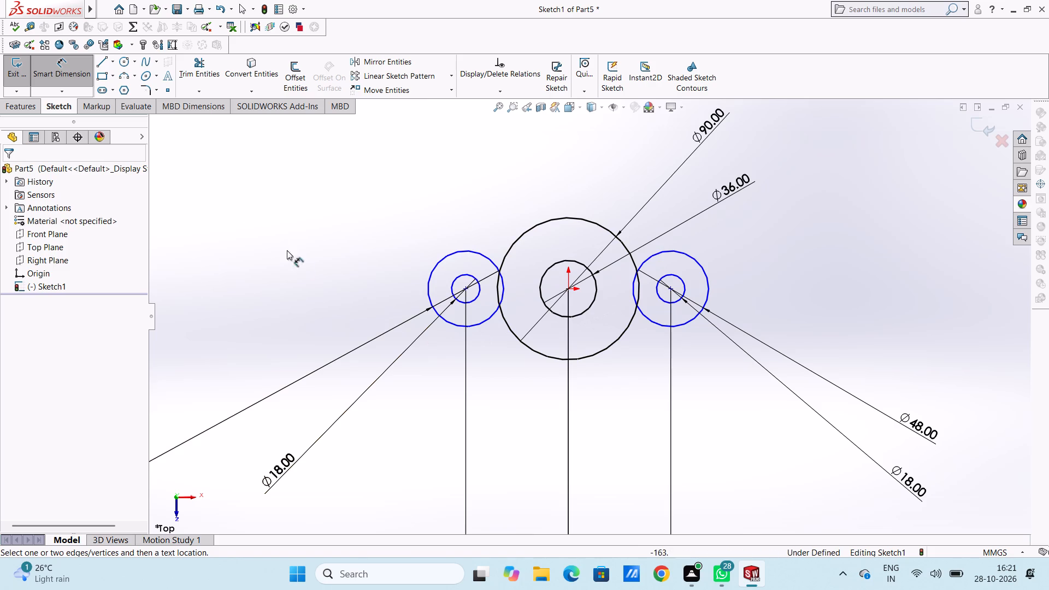
left_click(56, 72)
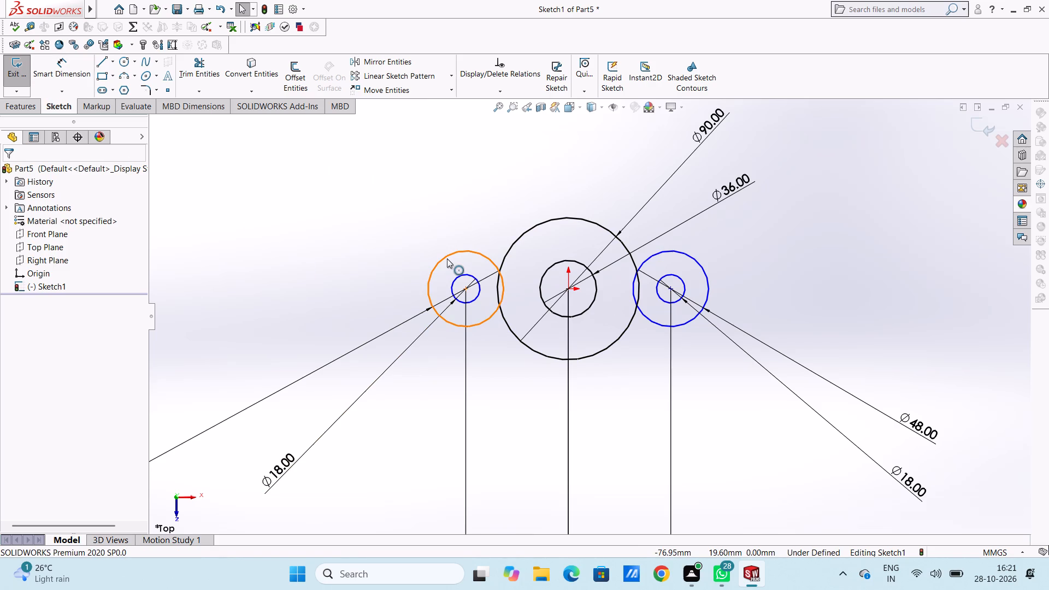
left_click(568, 287, "ctrl")
left_click(464, 291, "ctrl")
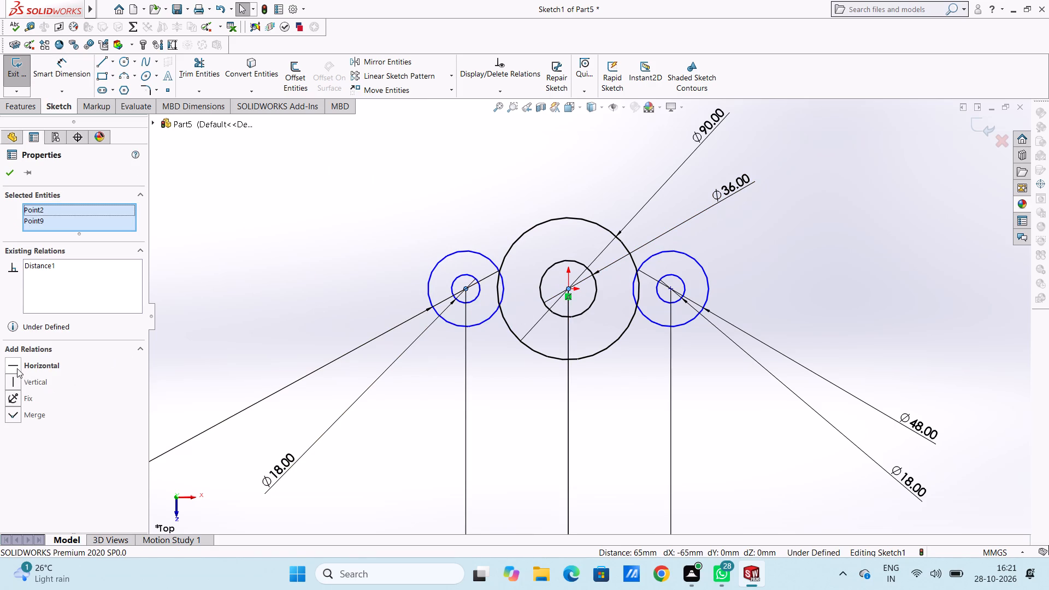
left_click(15, 363)
left_click(340, 258)
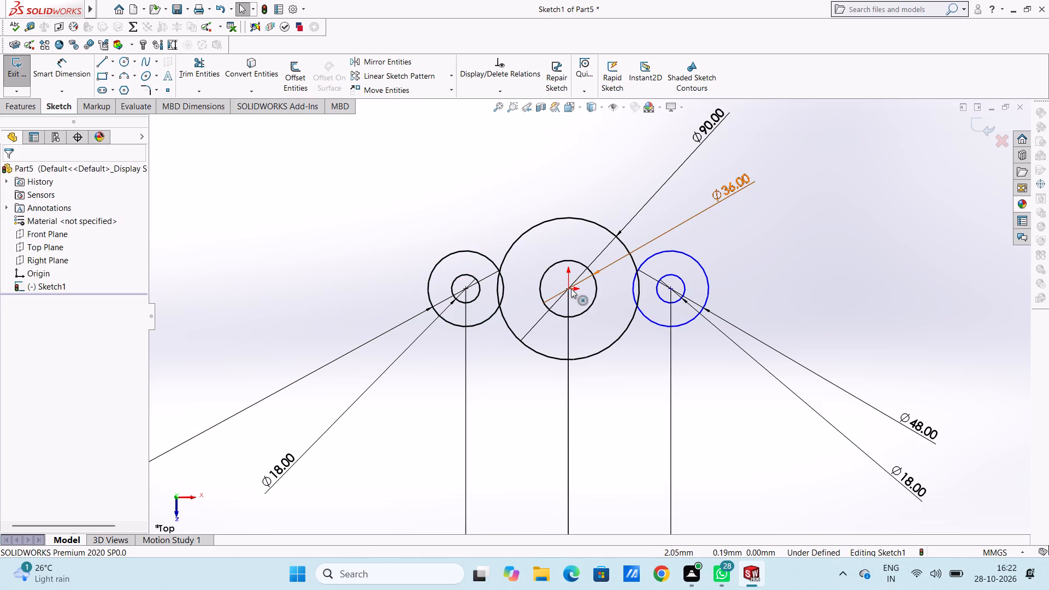
Add a Horizontal relation between the central circles' centre and the right circles' centre.
left_click(570, 288)
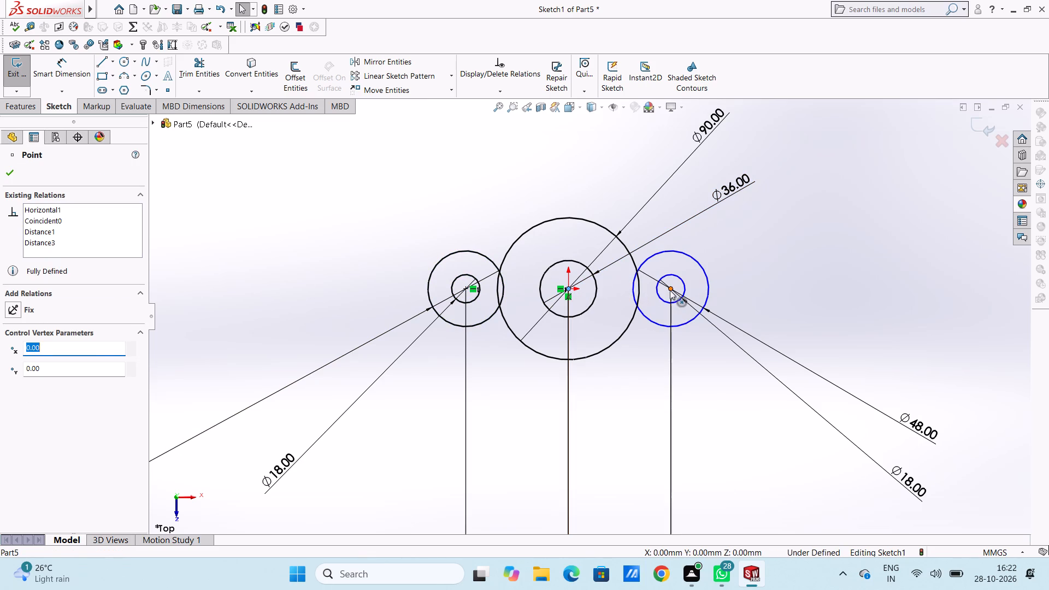
left_click(670, 290, "ctrl")
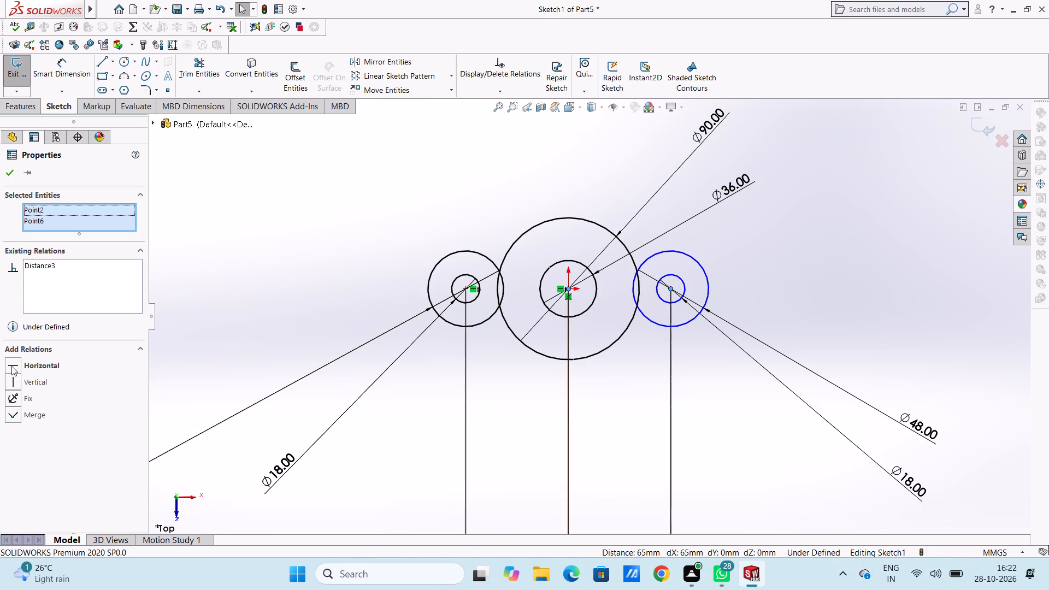
left_click(11, 365)
left_click(268, 257)
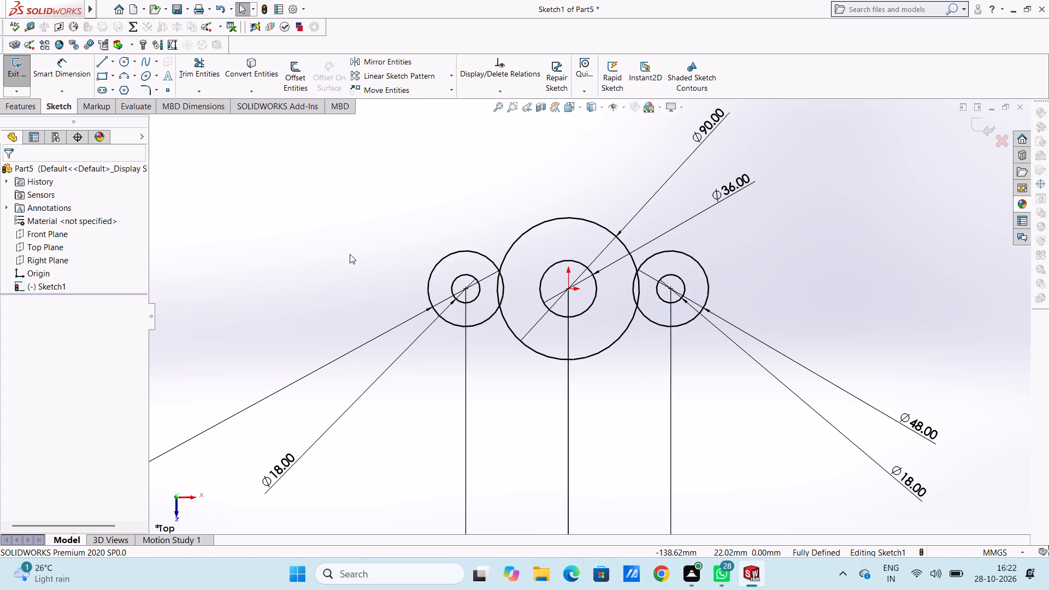
Sketch a horizontal line about 130 mm long joining the topmost points of the left and right outer circles.
scroll(350, 254, "up", 4)
scroll(617, 327, "down", 3)
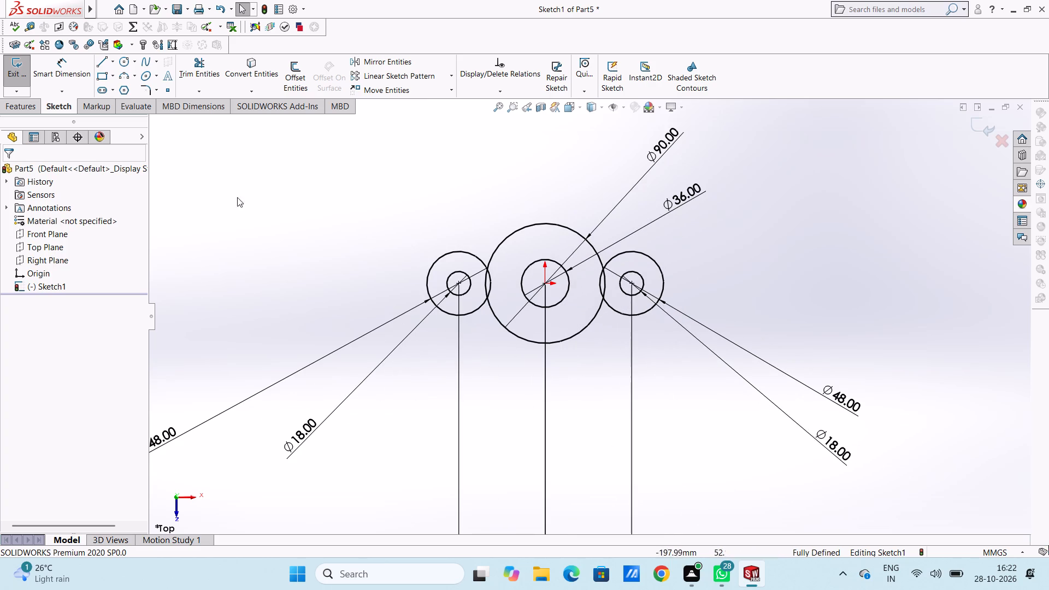
left_click(98, 64)
scroll(549, 304, "down", 2)
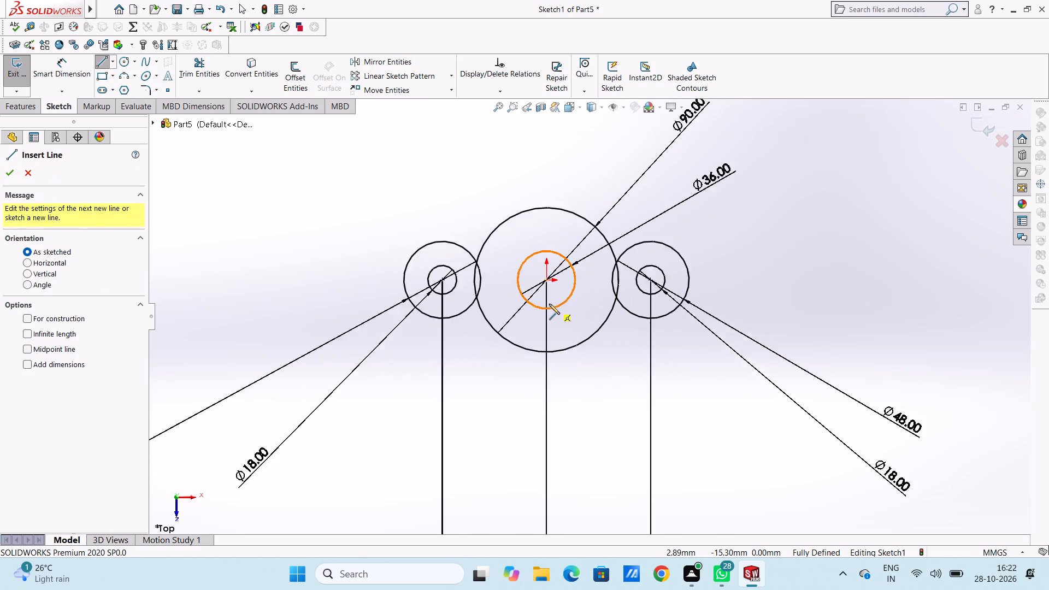
scroll(549, 304, "down", 2)
left_click(372, 198)
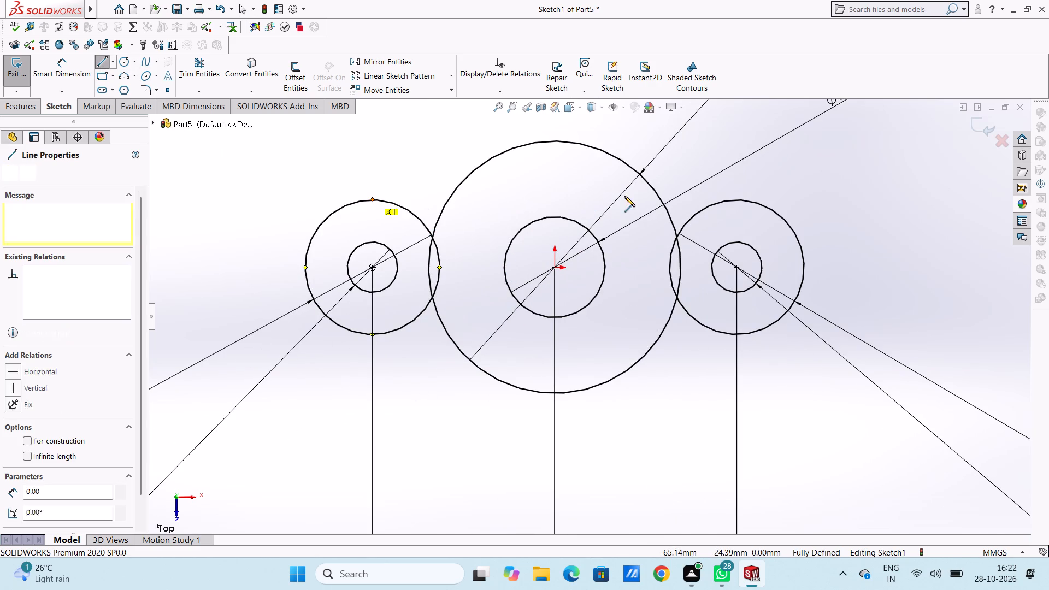
left_click(738, 201)
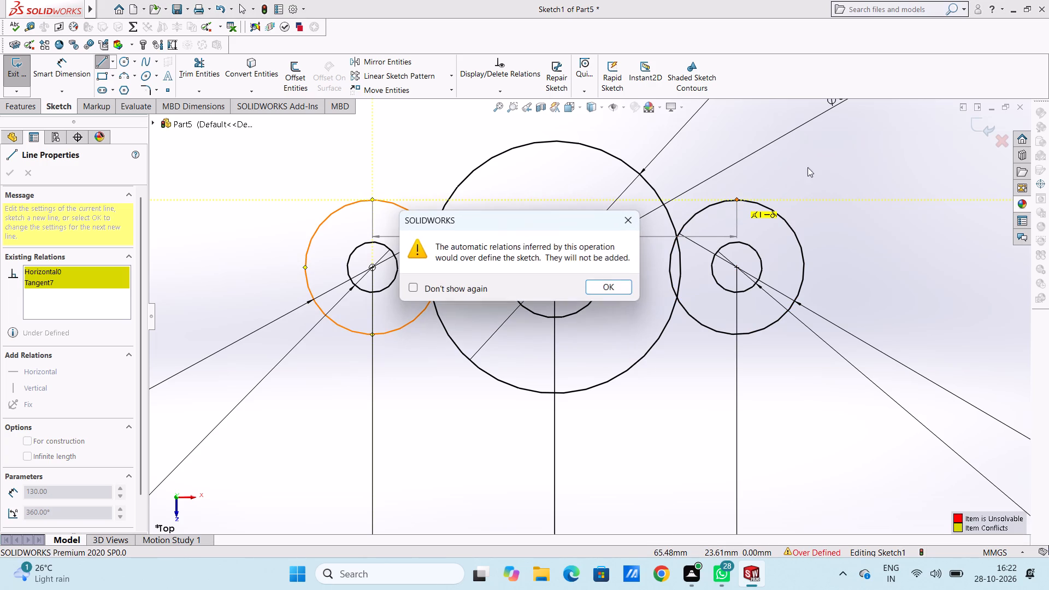
left_click(632, 225)
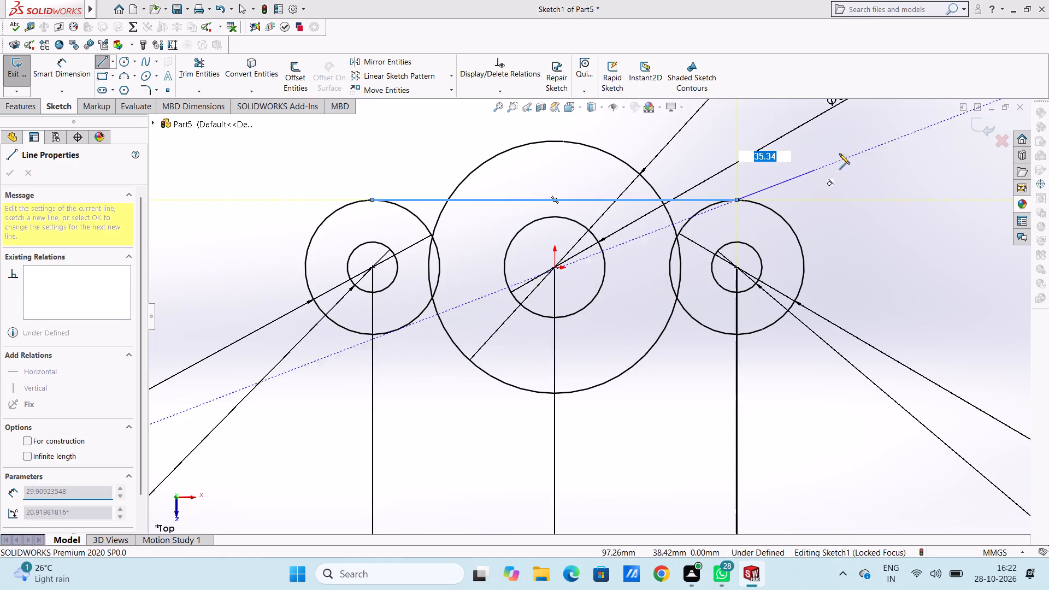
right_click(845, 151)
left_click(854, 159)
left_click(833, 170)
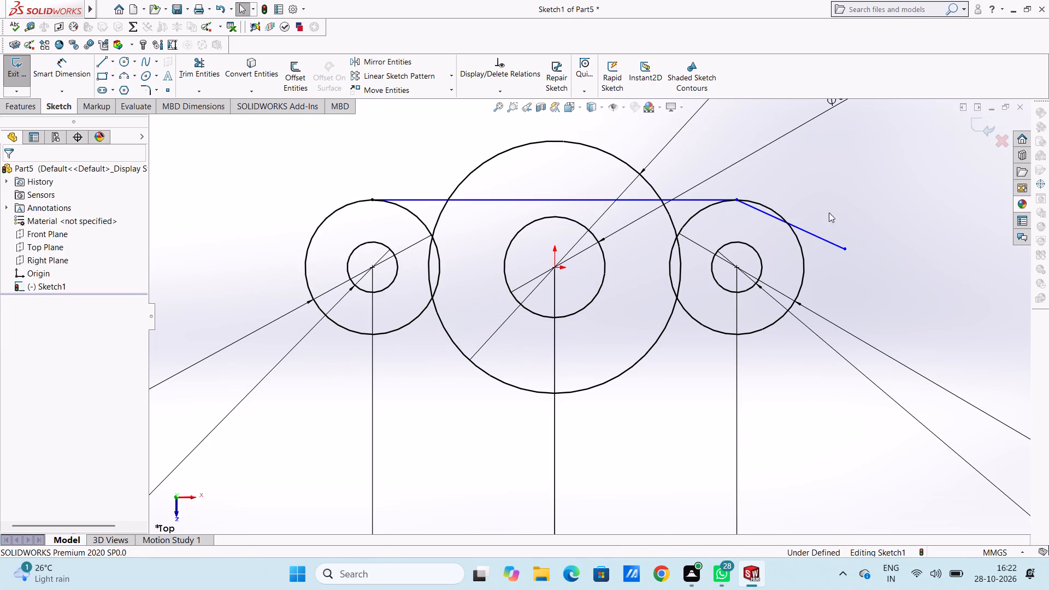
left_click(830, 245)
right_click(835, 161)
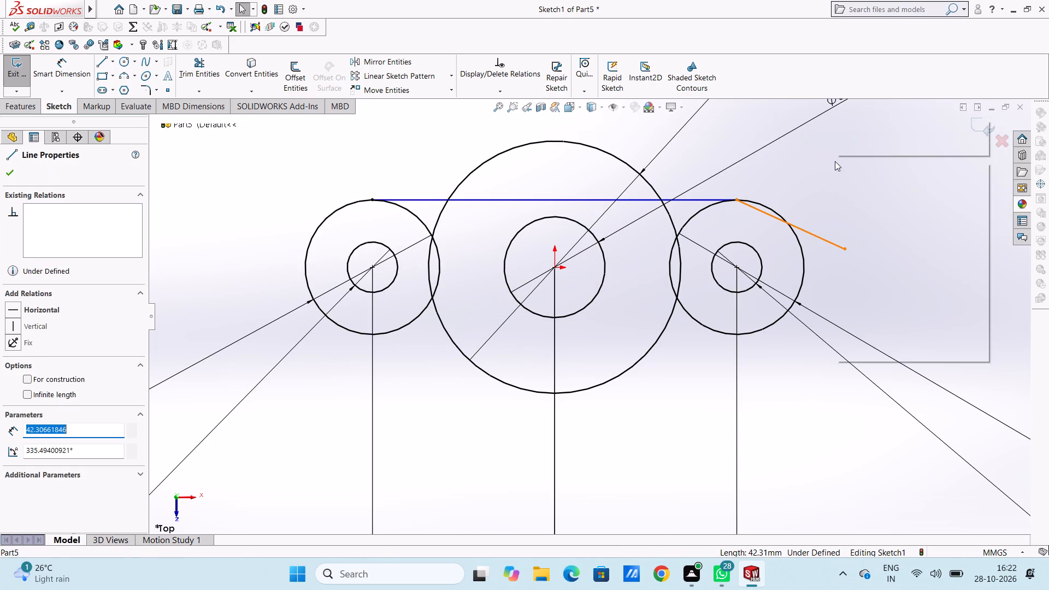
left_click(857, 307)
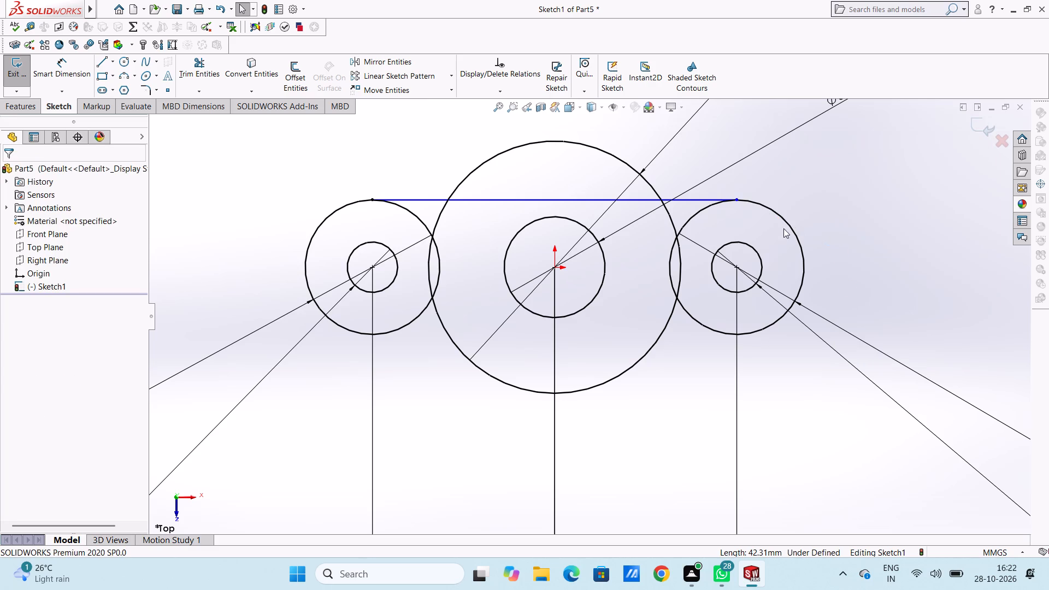
Add a Tangent relation between the horizontal line and the right outer circle.
left_click(634, 199)
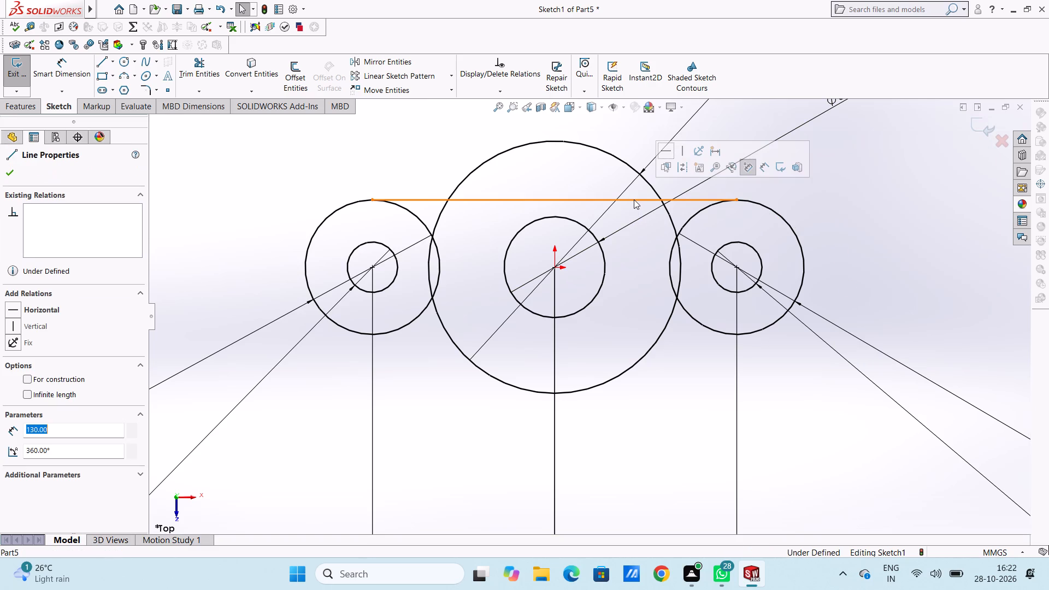
left_click(699, 214, "ctrl")
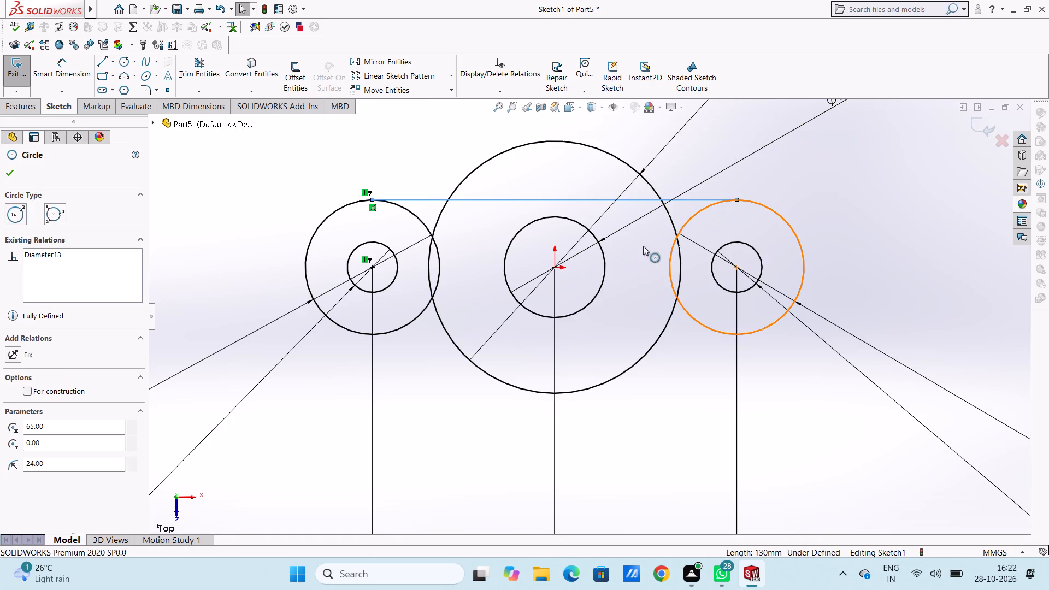
left_click(20, 367)
left_click(243, 244)
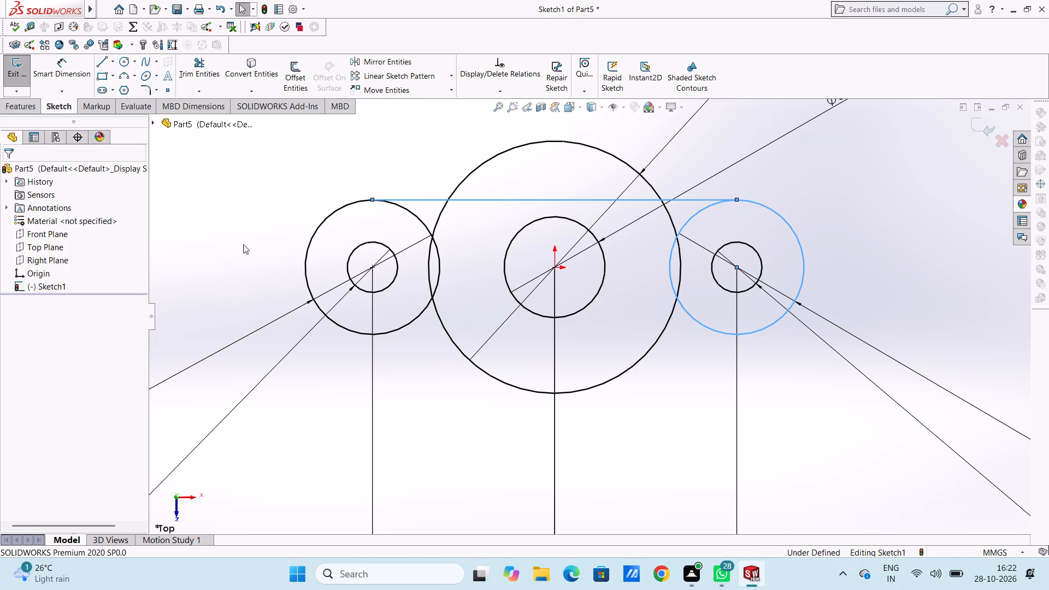
Trim the central outer circle down to its arc above the horizontal line, and trim away the line's middle portion beneath that arc.
scroll(480, 184, "up", 4)
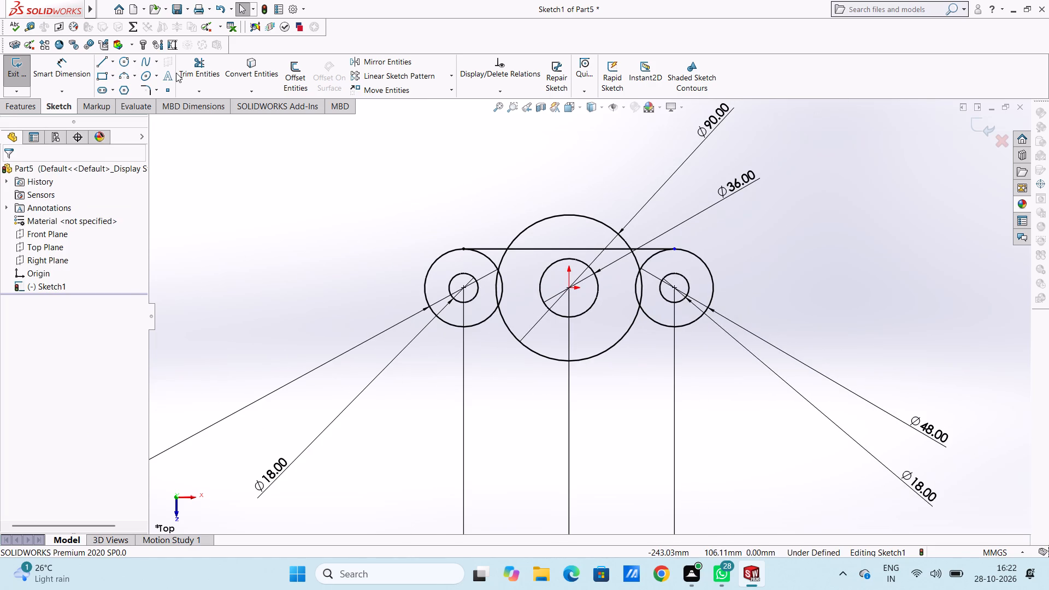
left_click(192, 56)
scroll(535, 321, "down", 3)
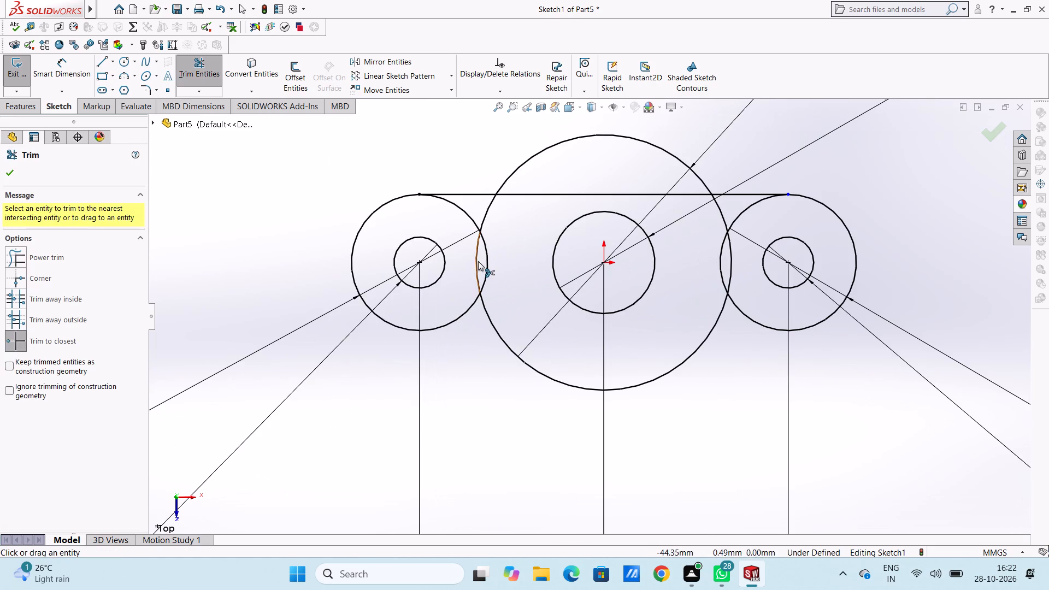
left_click(478, 261)
left_click(489, 215)
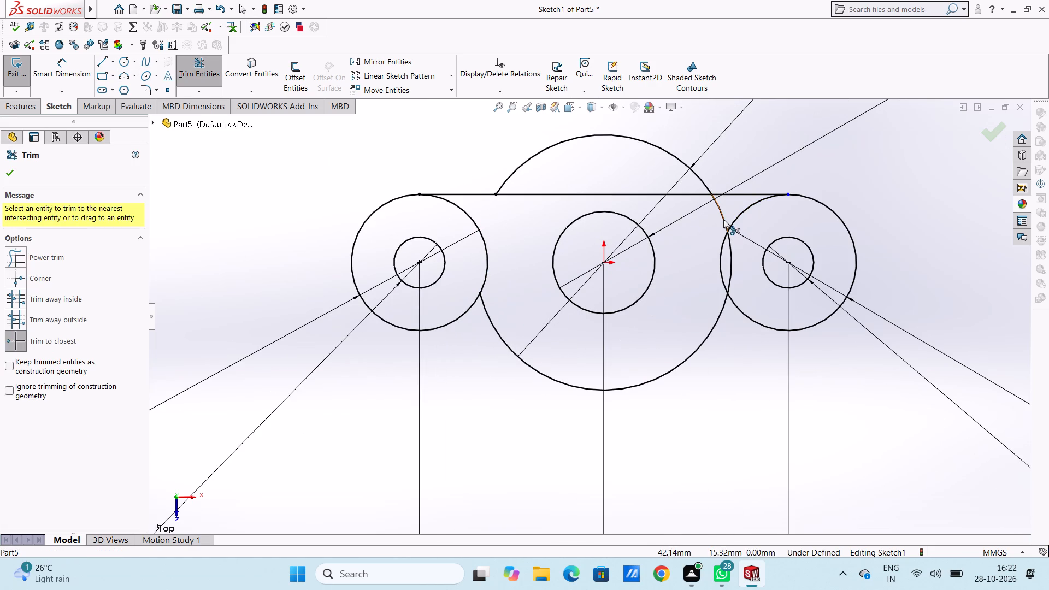
left_click(723, 219)
left_click(680, 195)
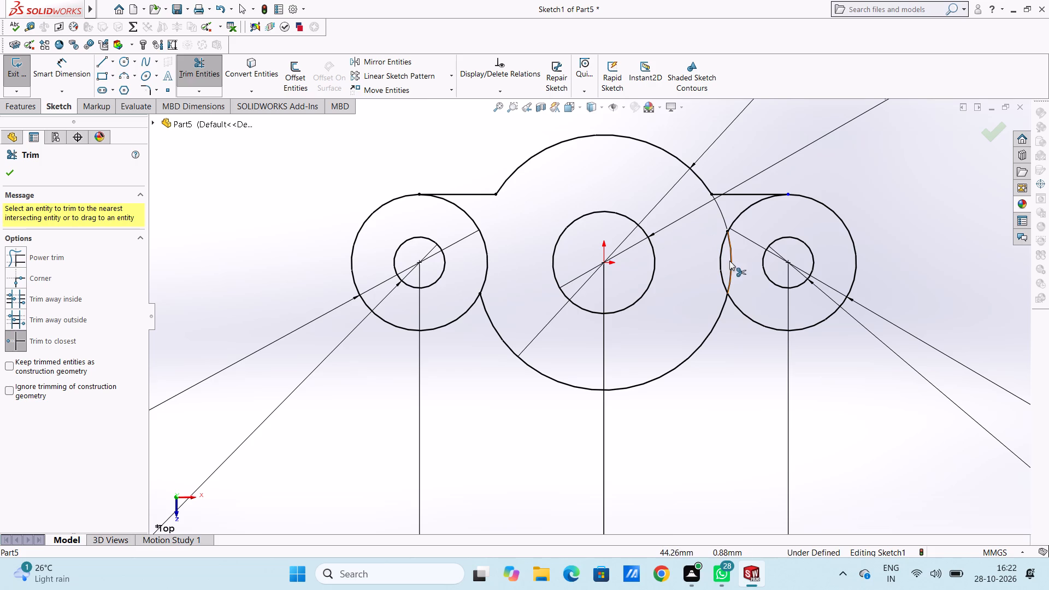
left_click(732, 262)
scroll(709, 376, "up", 8)
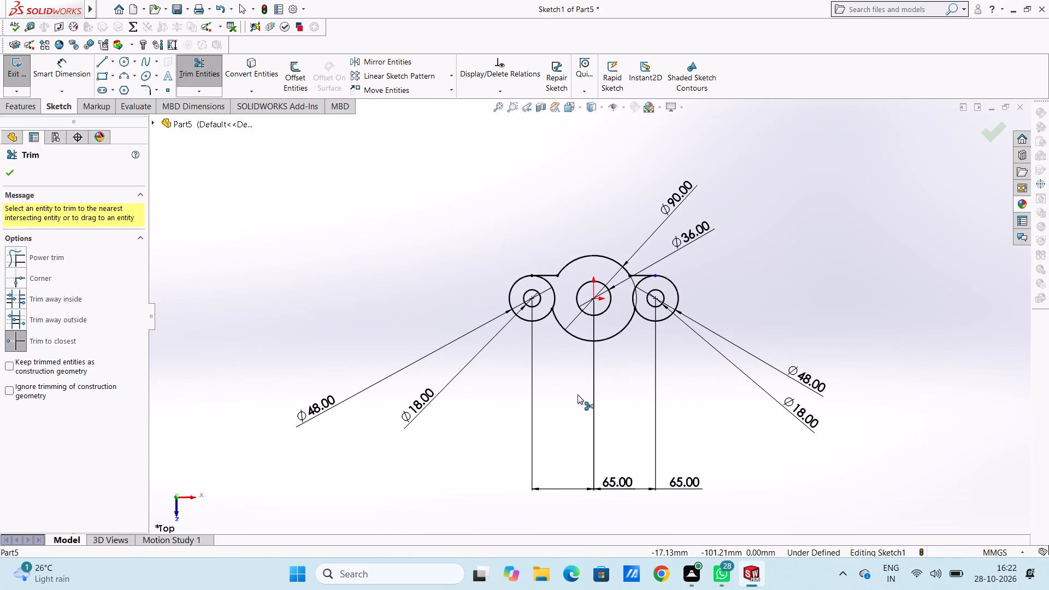
left_click(575, 337)
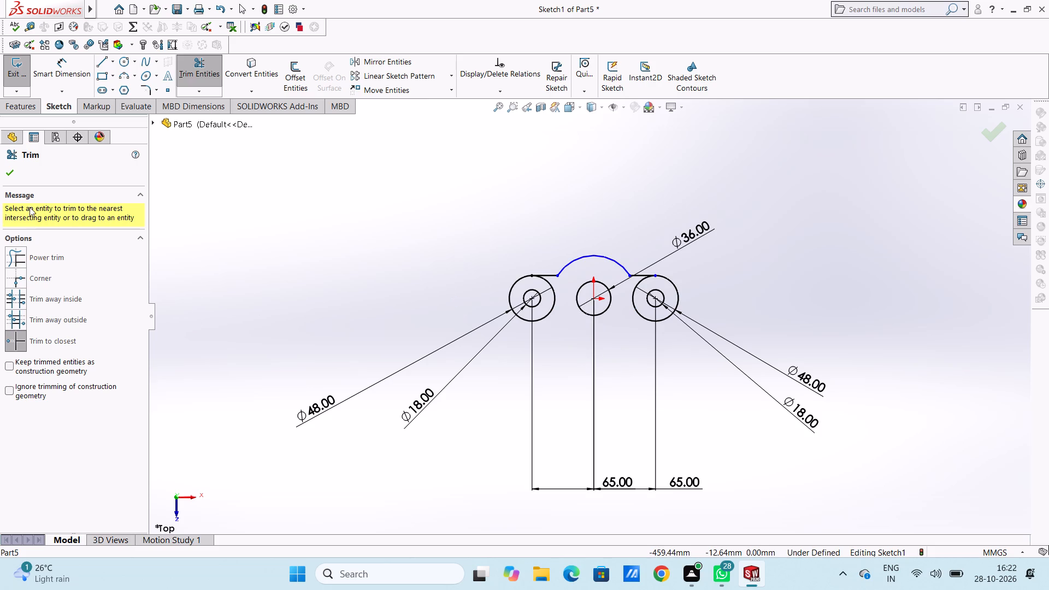
left_click(11, 170)
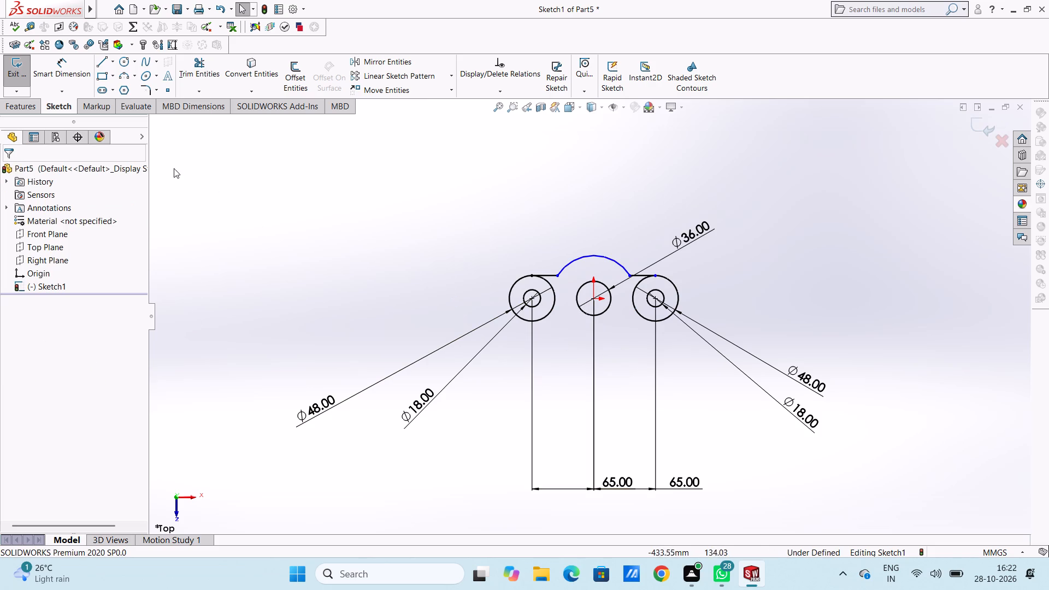
Dimension the remaining central arc with a radius of 45 mm.
left_click(56, 66)
left_click(576, 263)
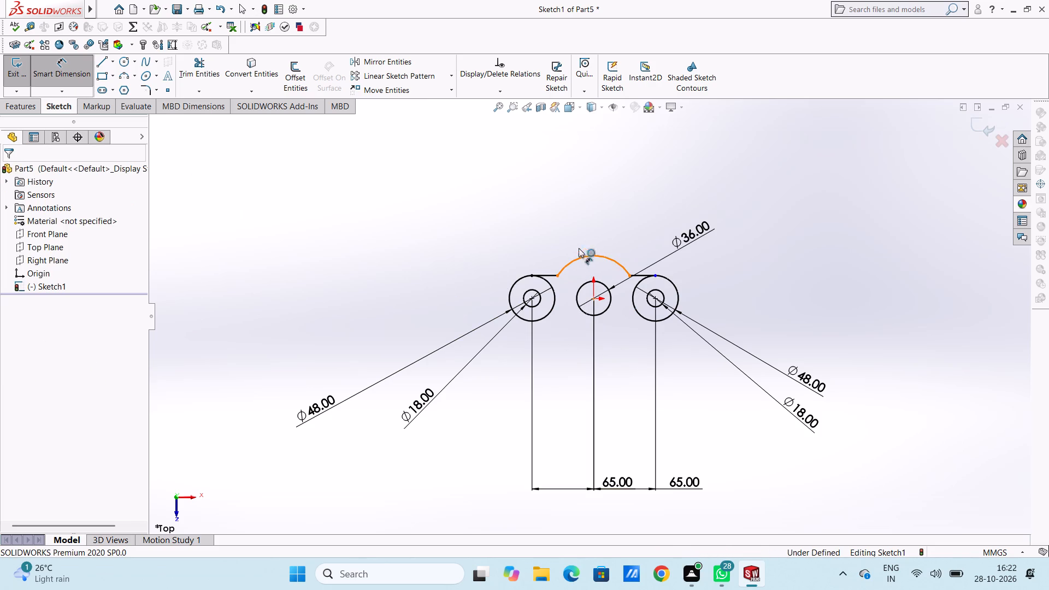
left_click(671, 168)
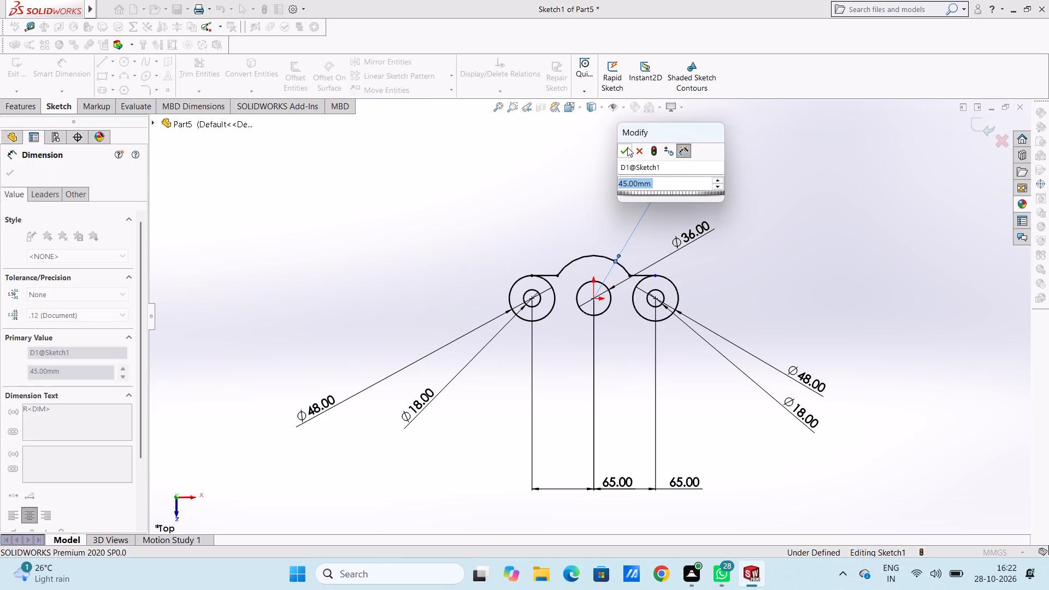
left_click(627, 147)
left_click(589, 186)
scroll(620, 303, "down", 3)
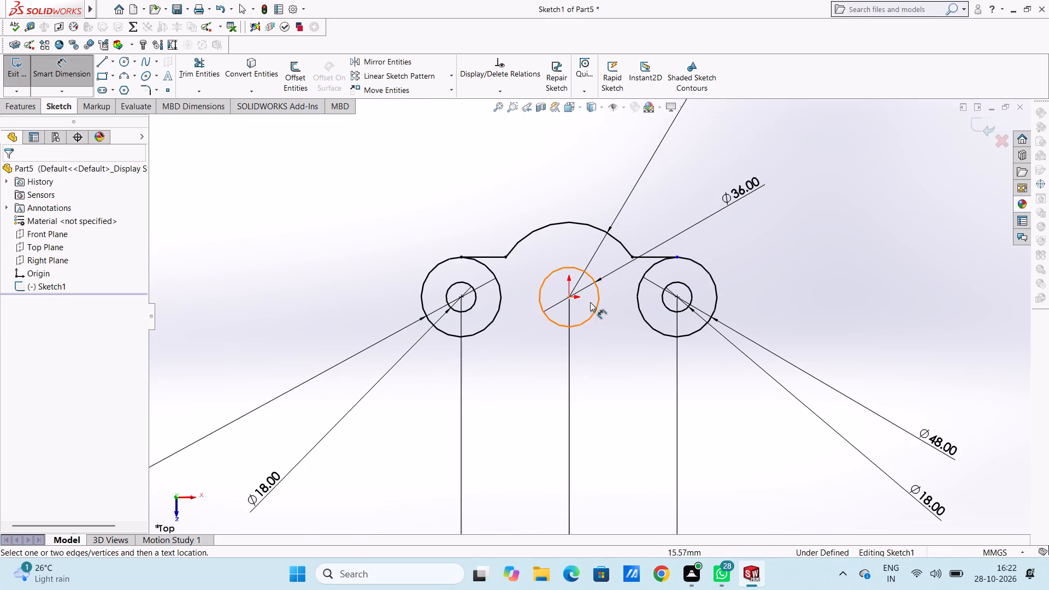
scroll(581, 341, "up", 4)
middle_click_drag(567, 386, 570, 373)
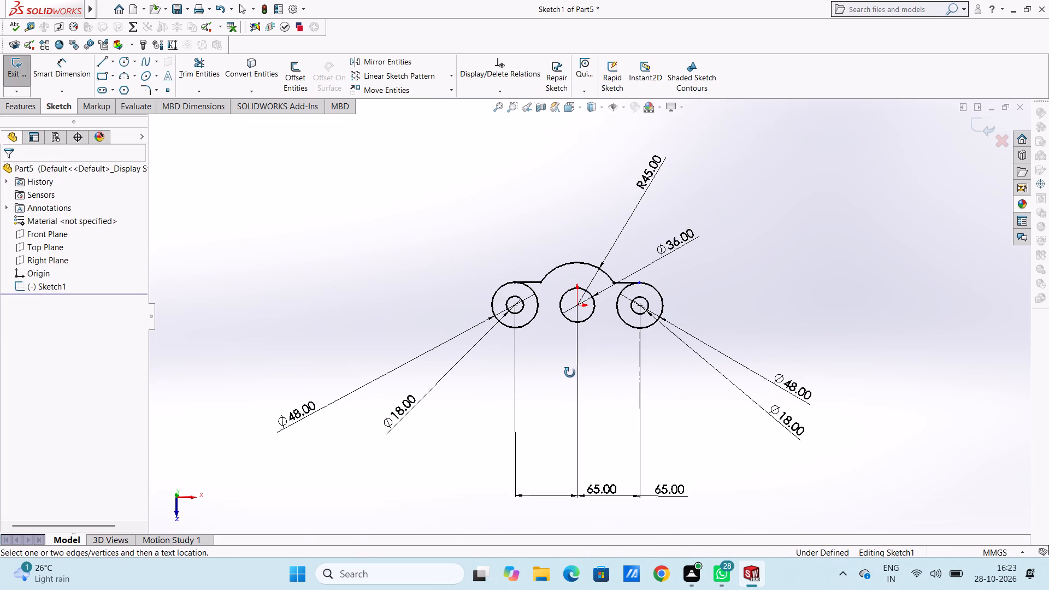
middle_click_drag(570, 373, 570, 381)
scroll(568, 384, "down", 4)
scroll(556, 374, "up", 4)
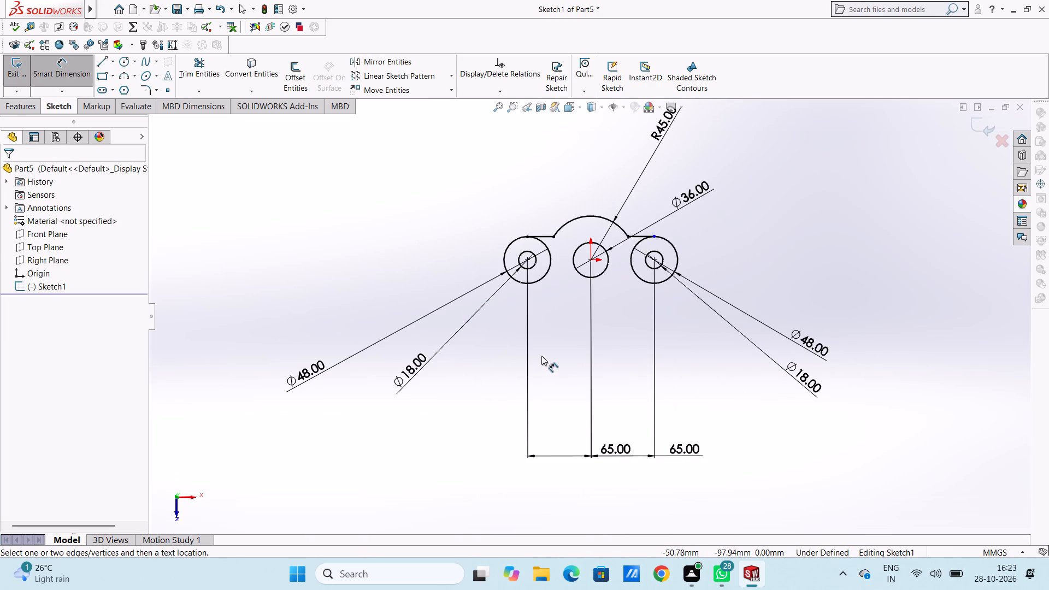
key("Escape")
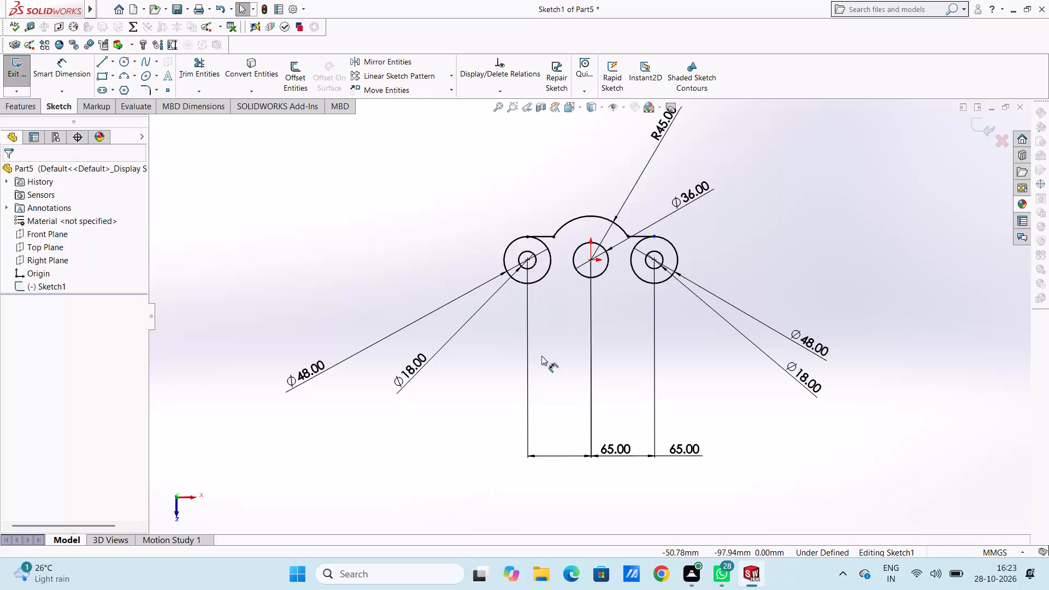
Add a Fix relation to the line endpoint at the top of the right outer circle.
key("ctrl+5")
scroll(653, 312, "down", 4)
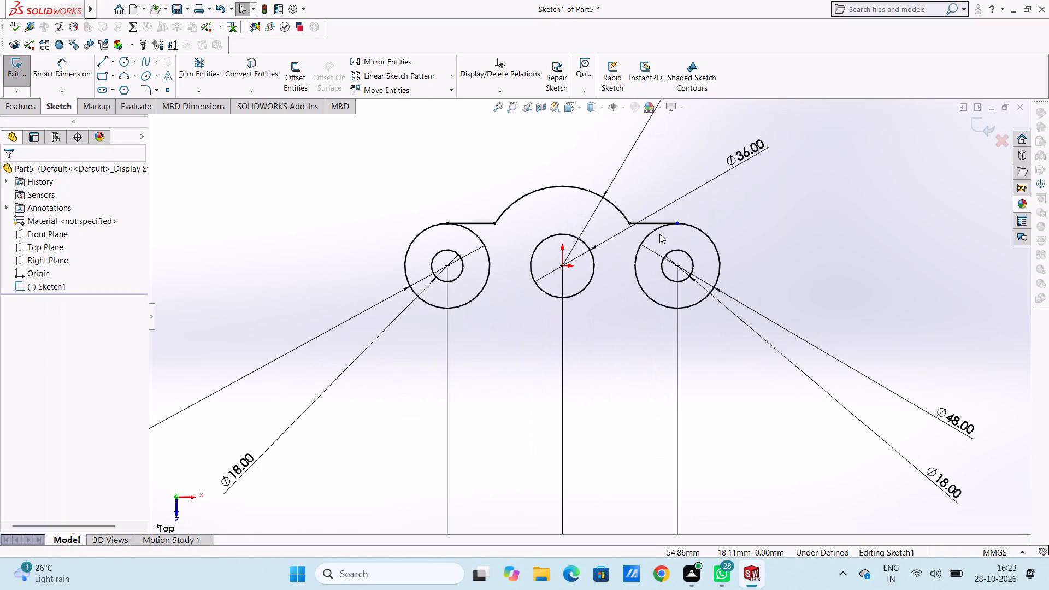
left_click(676, 225)
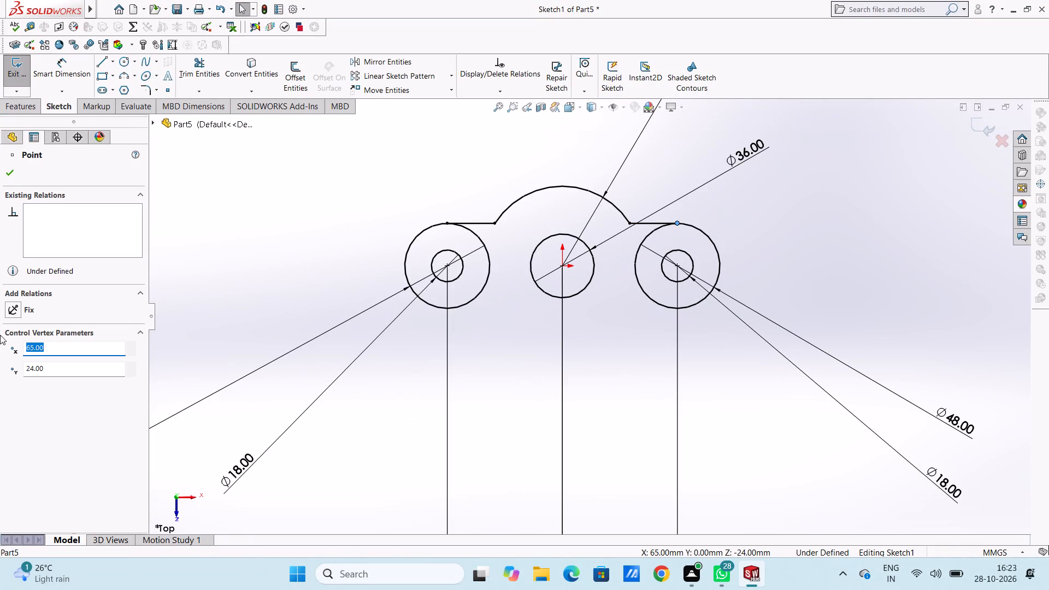
left_click(8, 309)
left_click(235, 290)
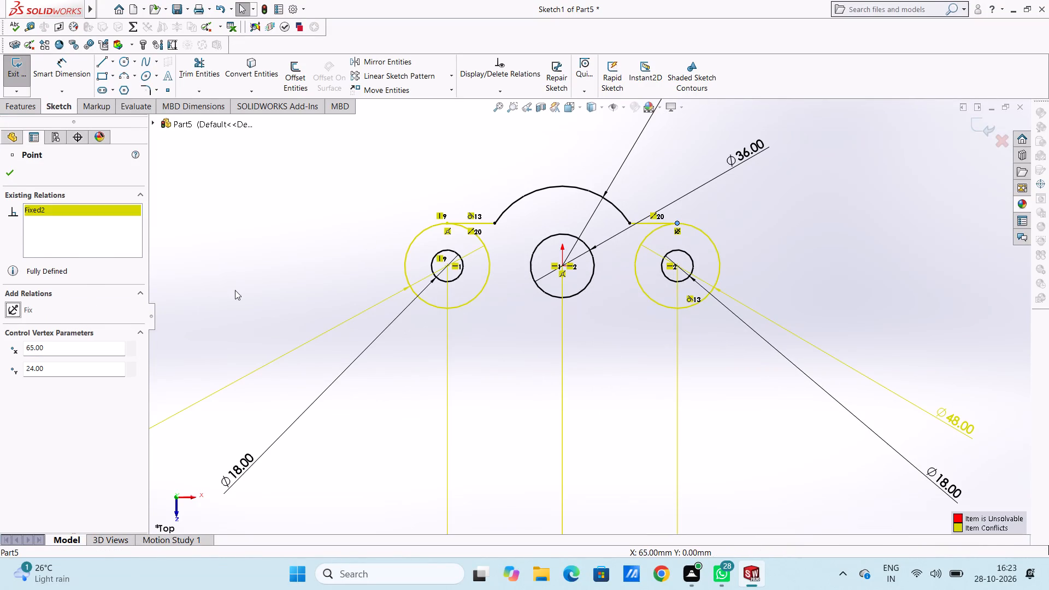
Delete the 48 mm diameter dimension of the left outer circle.
scroll(358, 269, "up", 4)
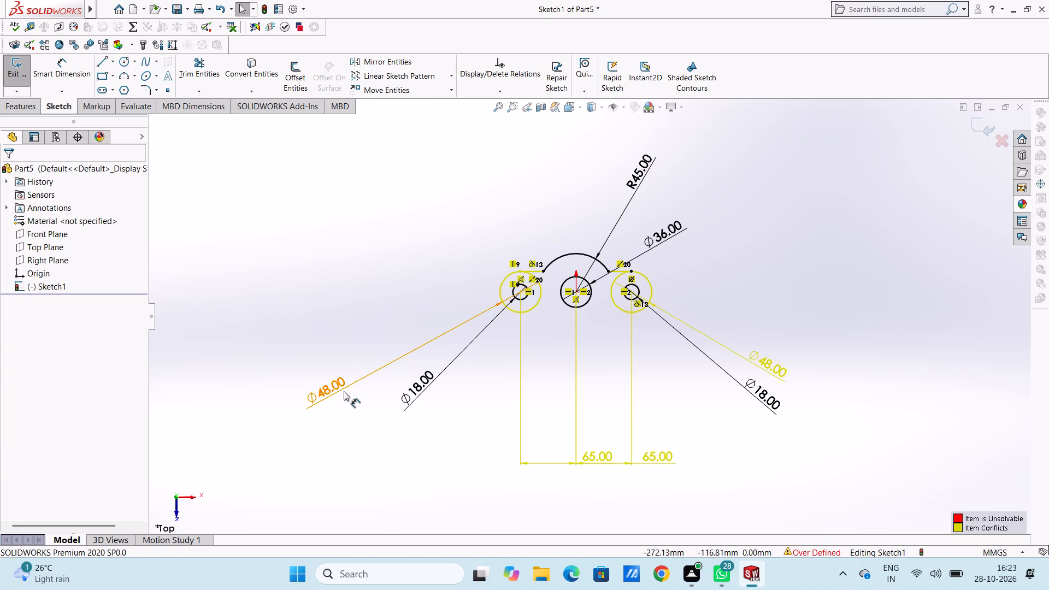
left_click(344, 391)
right_click(329, 259)
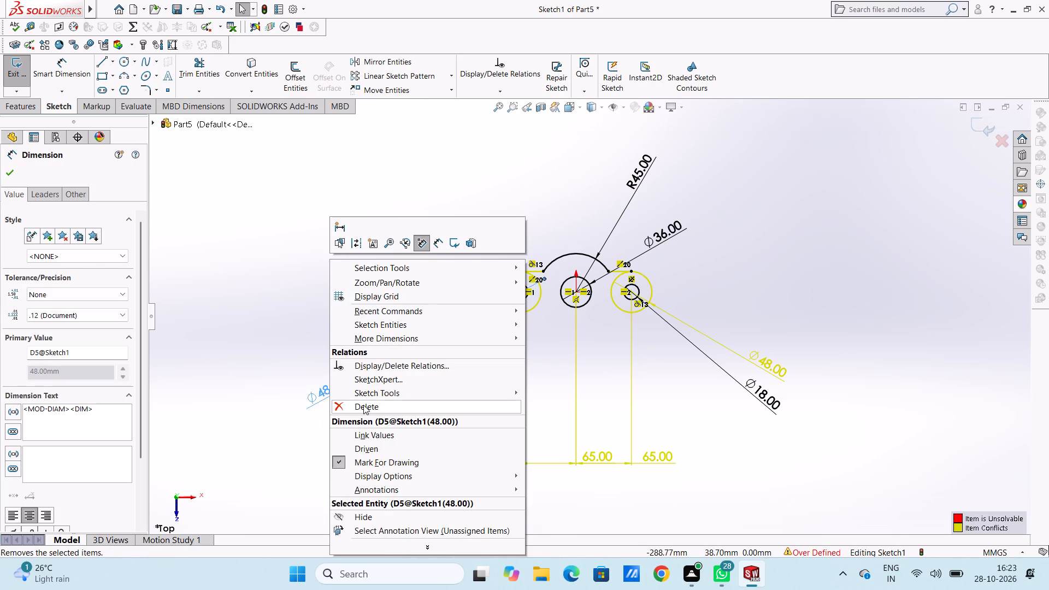
left_click(363, 405)
left_click(360, 288)
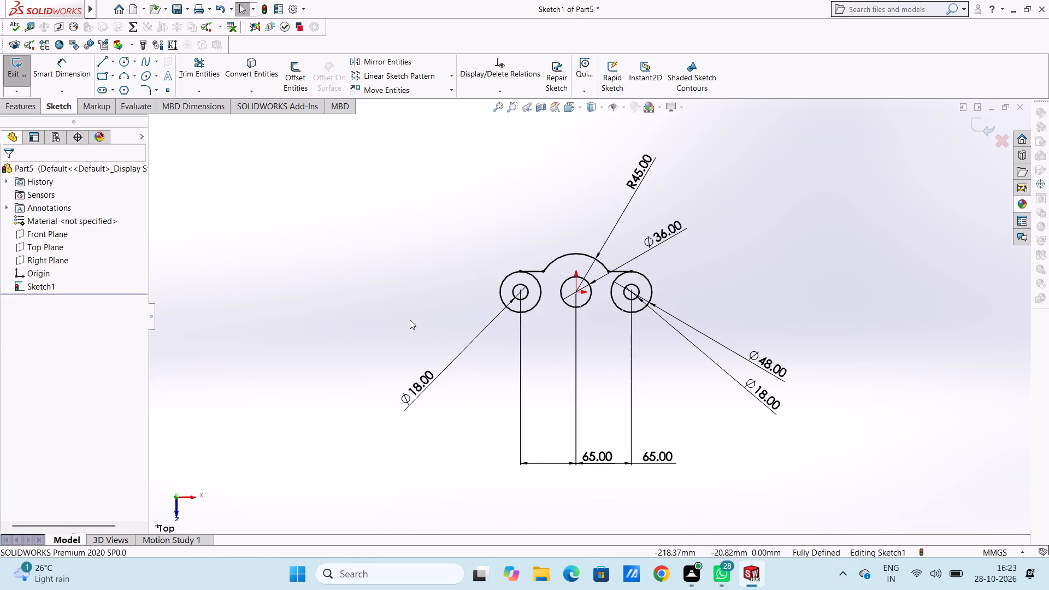
Move both 65 mm centre-spacing dimensions from below the sketch to above it.
scroll(599, 328, "down", 1)
scroll(689, 337, "up", 4)
scroll(611, 385, "down", 3)
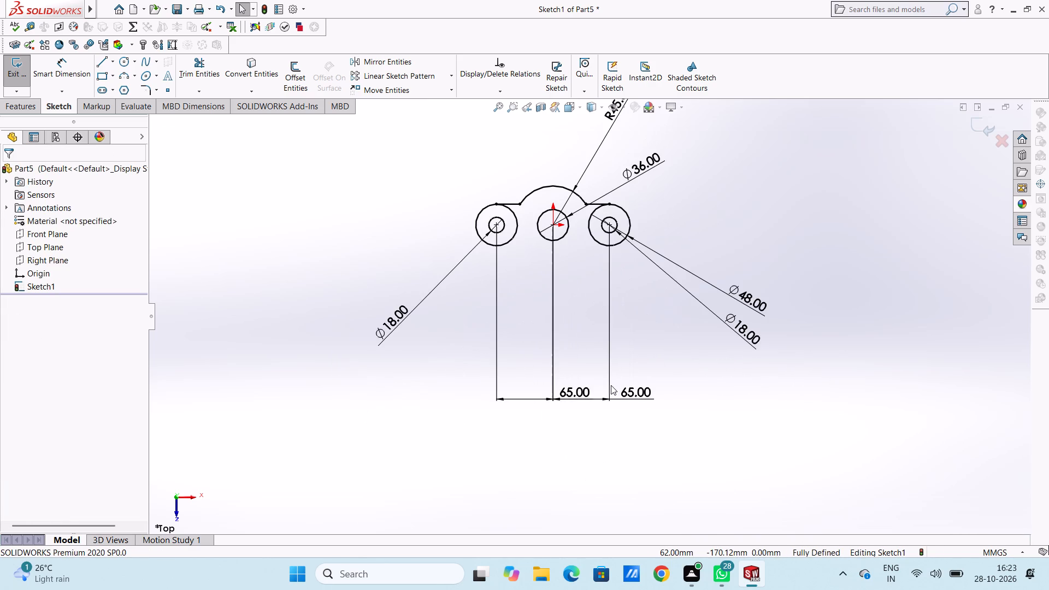
left_click_drag(556, 402, 513, 332)
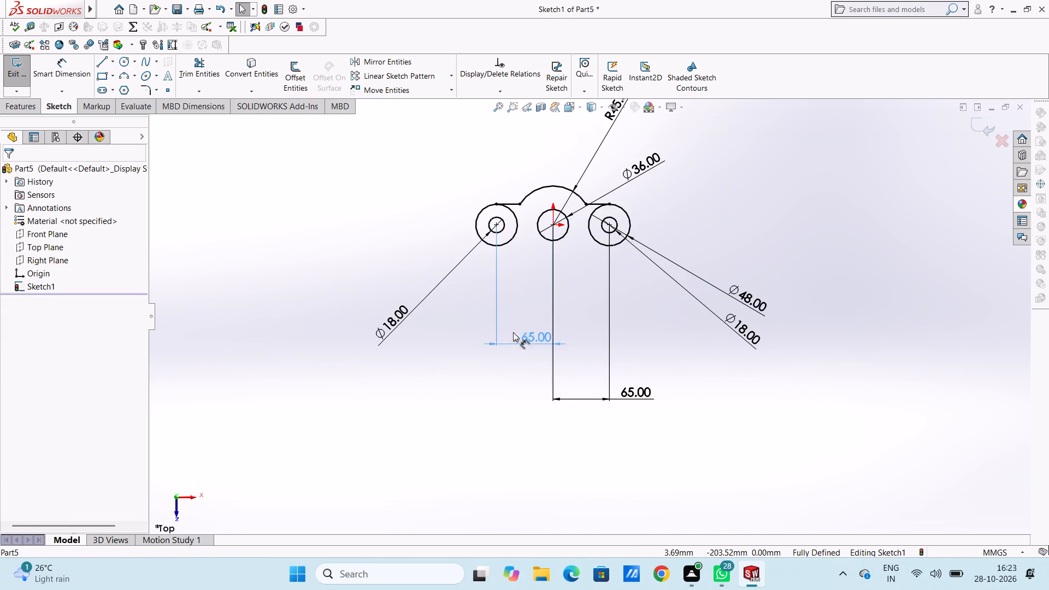
left_click_drag(513, 332, 290, 133)
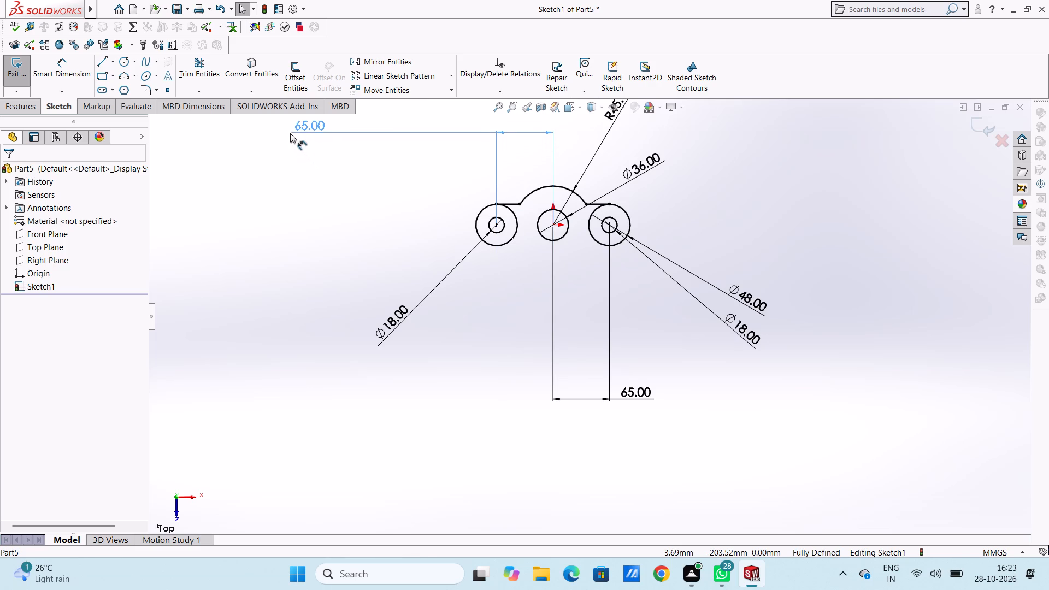
left_click_drag(290, 133, 286, 119)
left_click(344, 182)
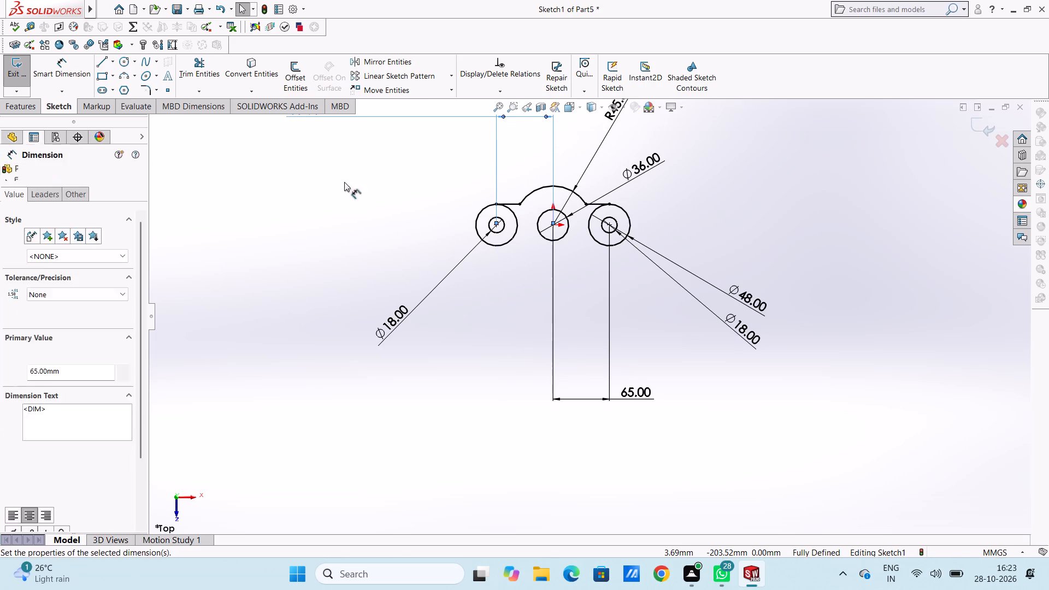
scroll(436, 218, "up", 4)
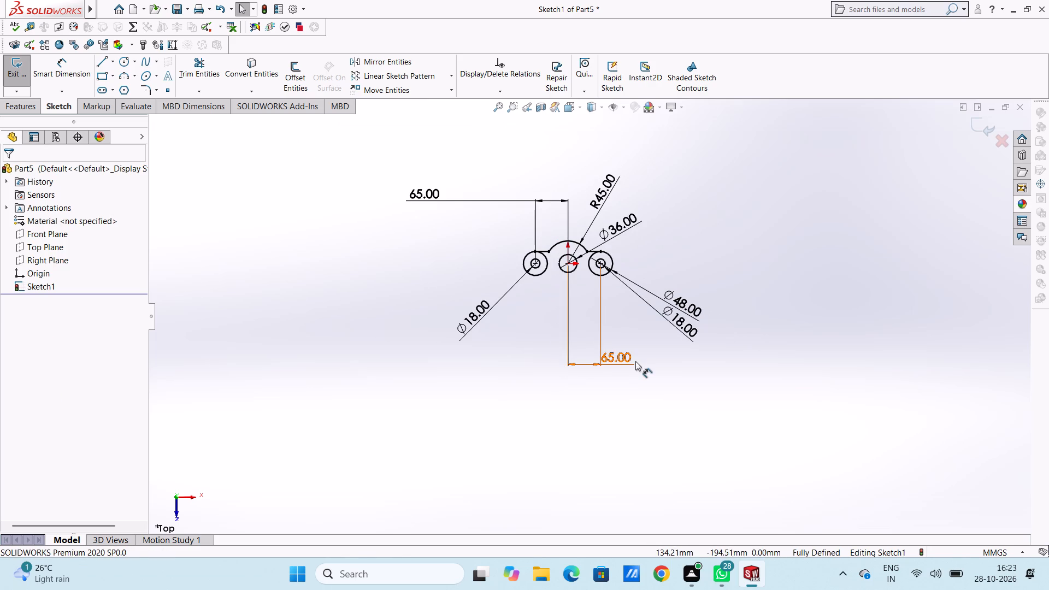
left_click_drag(635, 361, 637, 126)
left_click(725, 226)
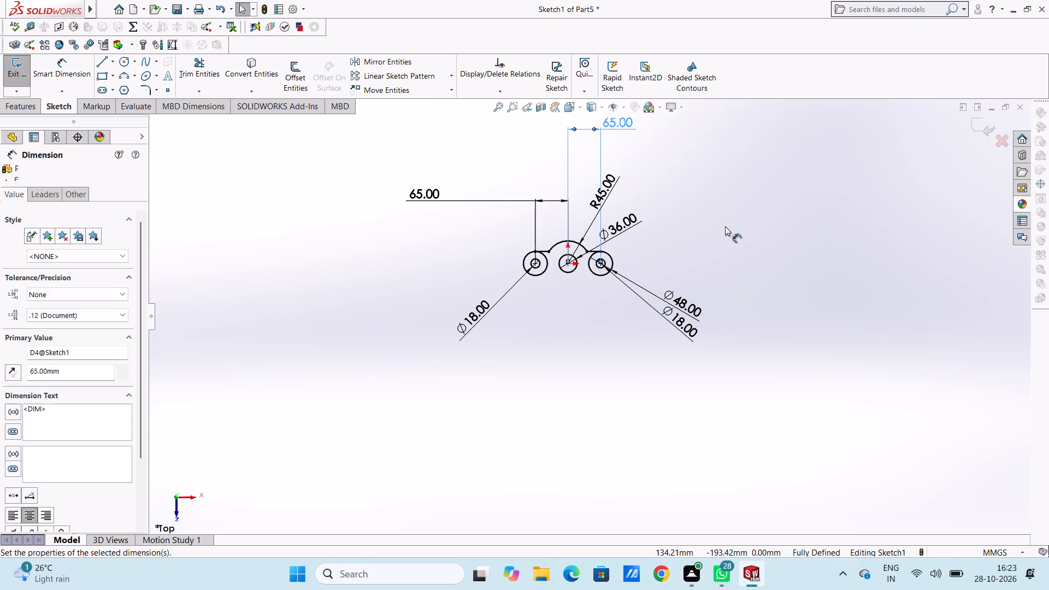
Move the R45 arc dimension and the central circle's 36 mm diameter dimension farther from the profile, up and to its right.
left_click_drag(601, 182, 842, 167)
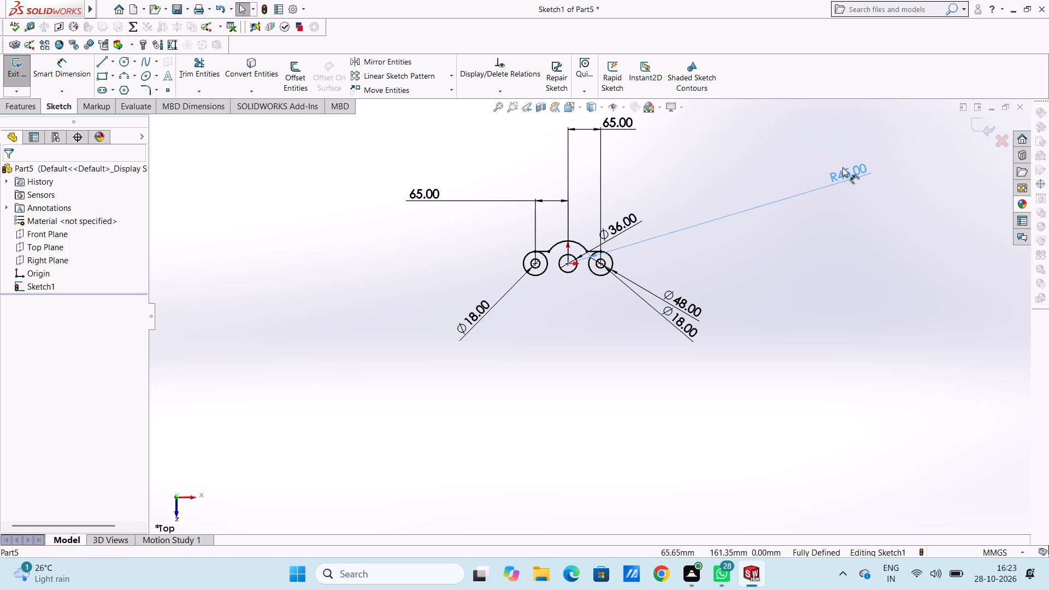
left_click_drag(842, 167, 652, 133)
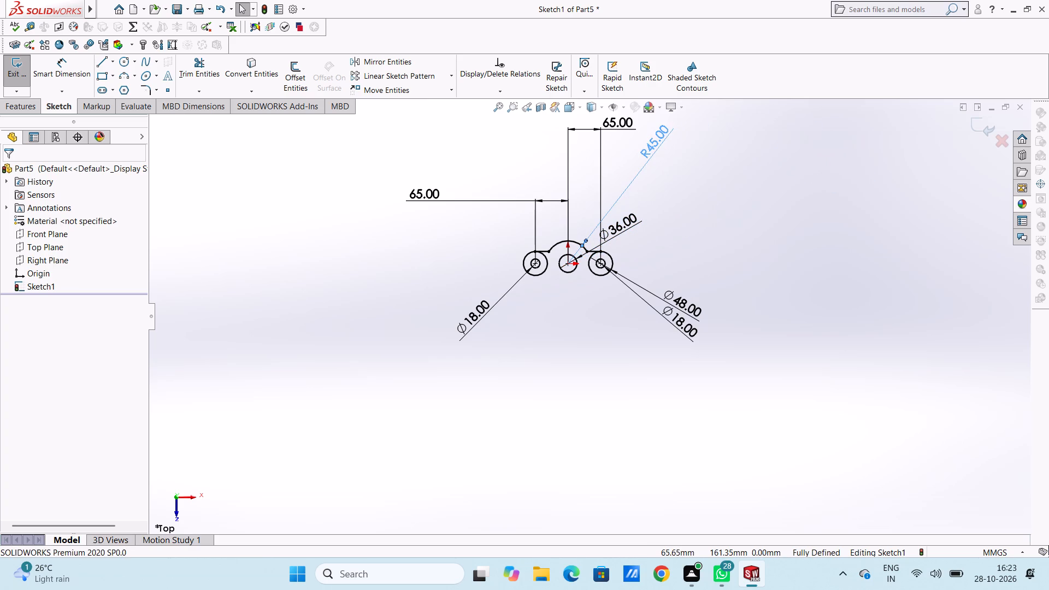
left_click(748, 224)
left_click_drag(632, 227, 834, 107)
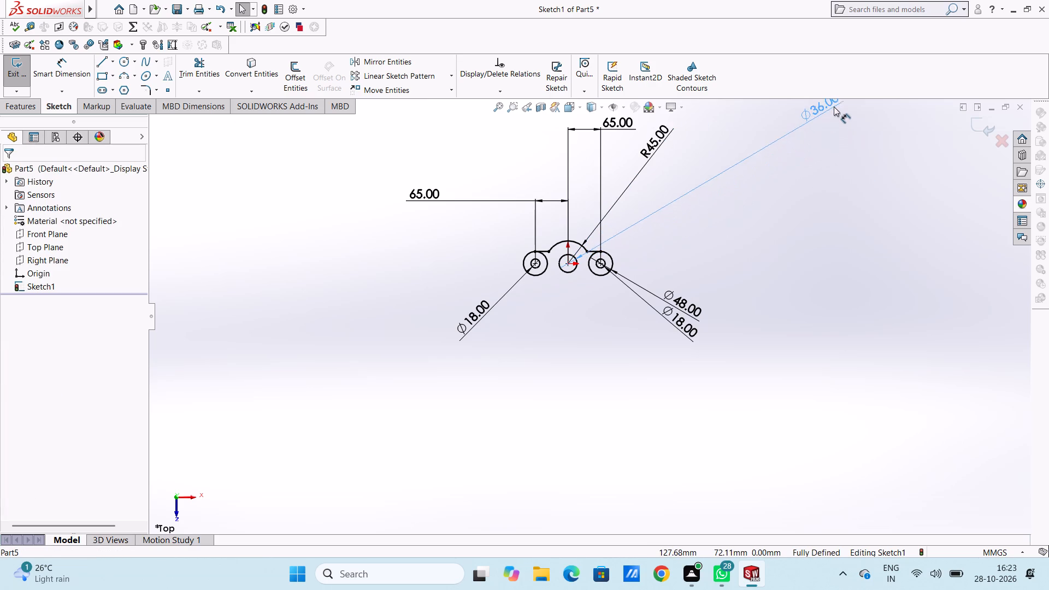
left_click_drag(834, 107, 804, 132)
left_click(794, 221)
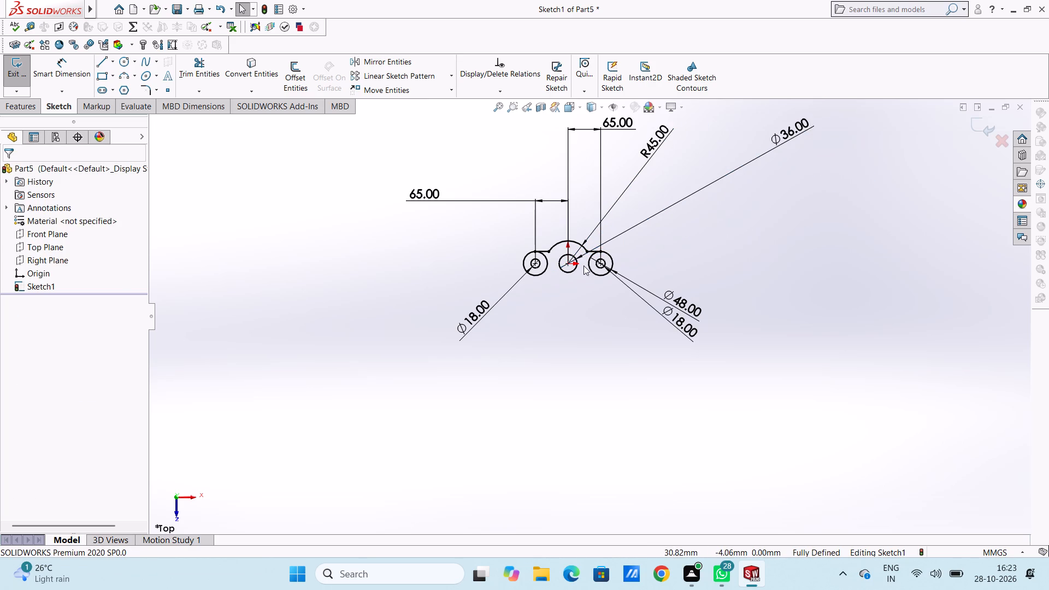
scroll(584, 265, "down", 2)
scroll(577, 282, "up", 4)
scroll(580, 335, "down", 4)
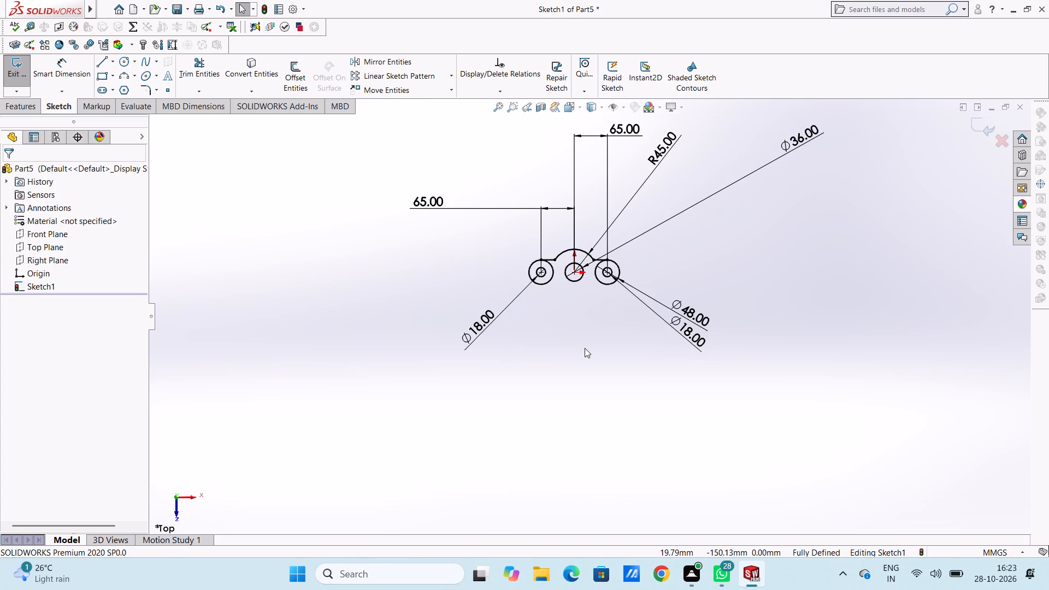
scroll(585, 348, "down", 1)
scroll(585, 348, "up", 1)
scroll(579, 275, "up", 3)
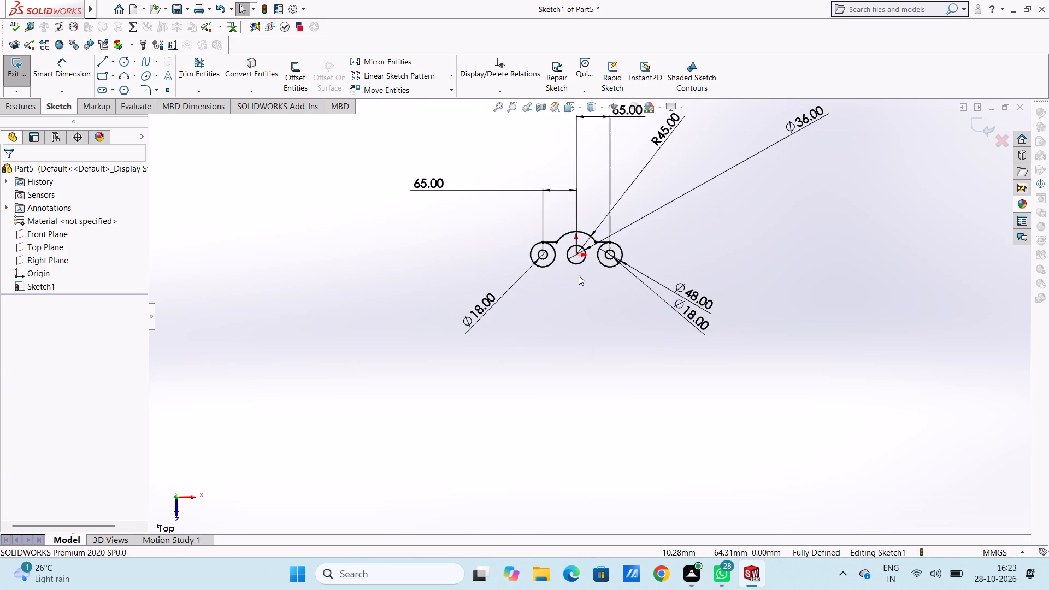
Sketch a horizontal 37.5 mm line leftward from directly below the origin, followed by a 75 mm horizontal line back over it to the right.
scroll(579, 275, "down", 4)
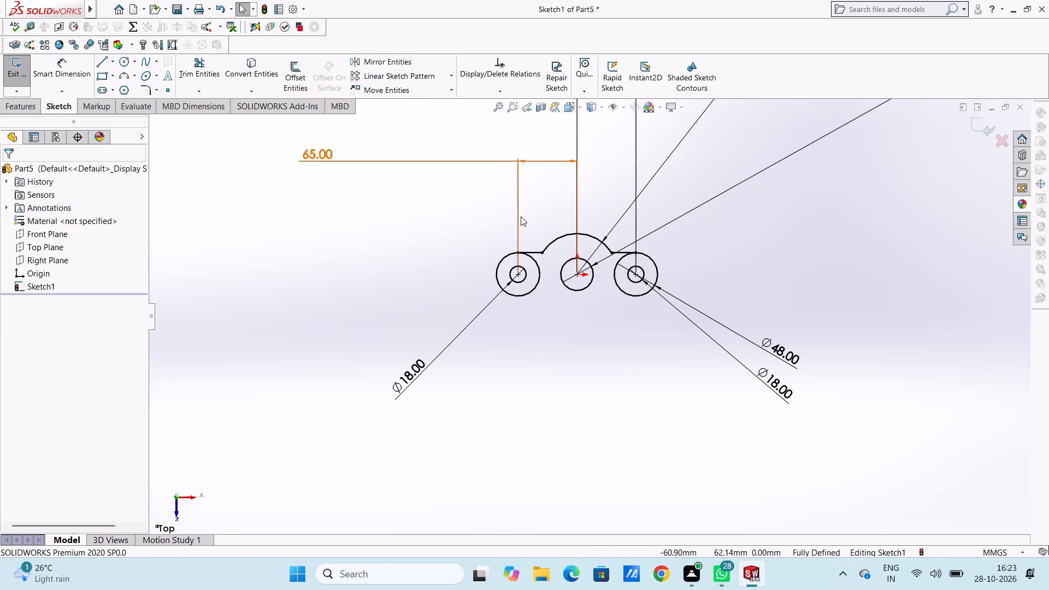
left_click(99, 58)
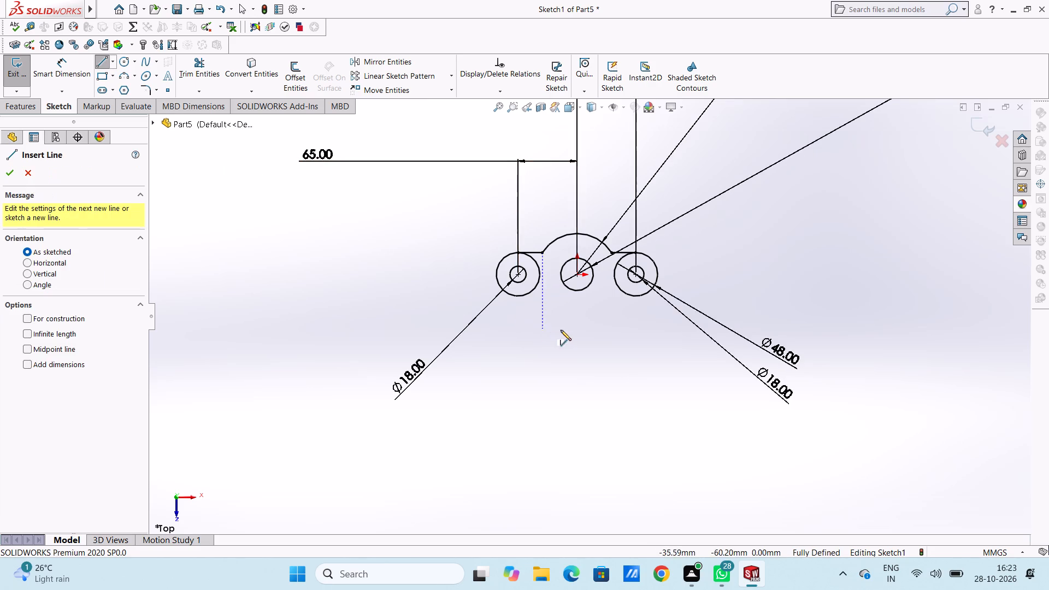
left_click(577, 357)
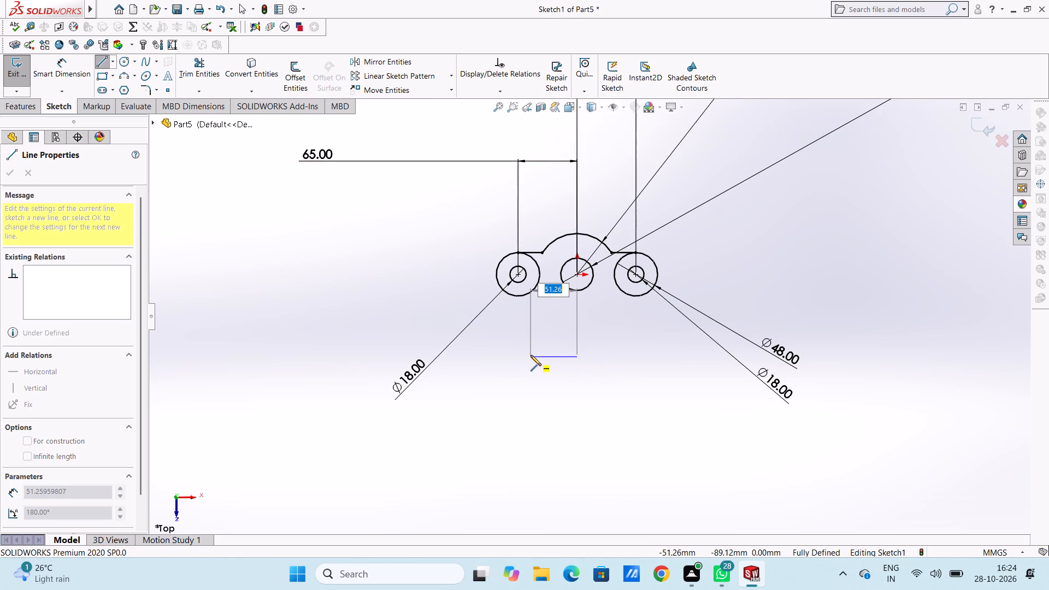
type("75/2")
key("Return")
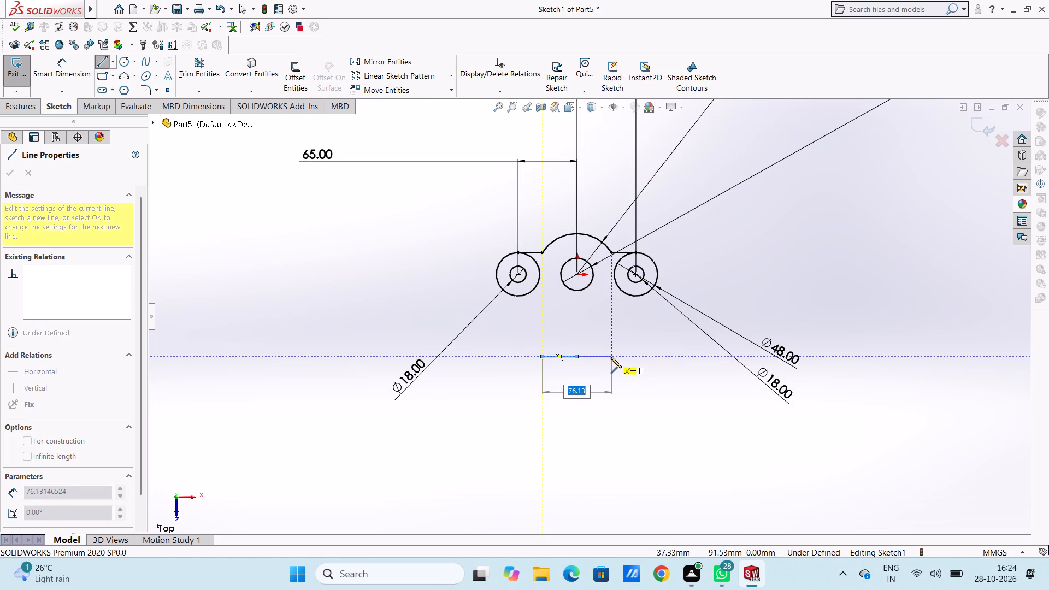
type("75")
key("Return")
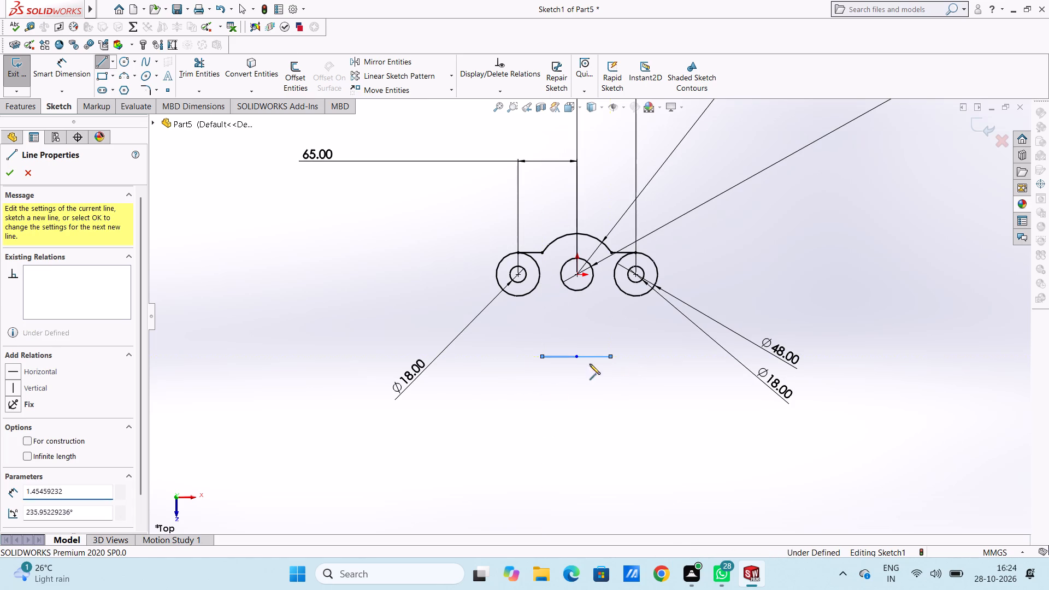
right_click(456, 447)
left_click(463, 456)
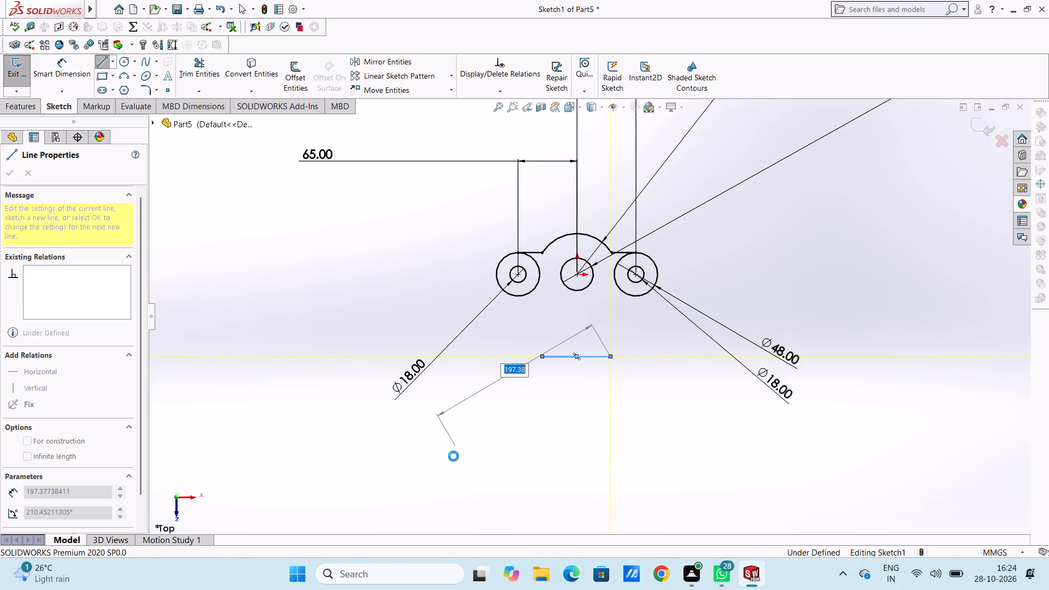
left_click(427, 453)
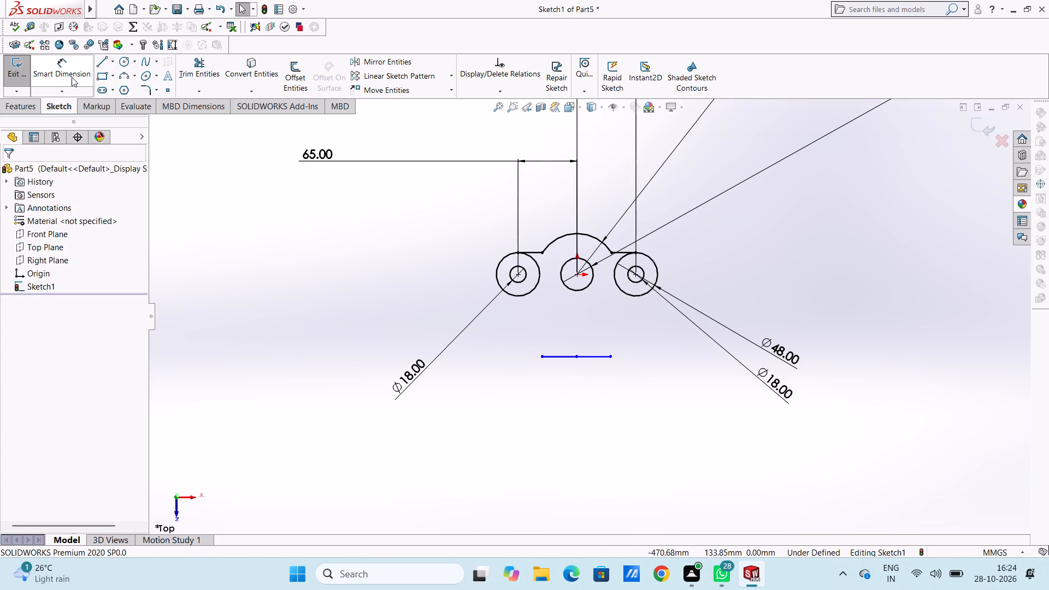
Dimension the horizontal line's 75 mm length between its two endpoints, placing the dimension below the sketch.
left_click(72, 77)
left_click(541, 357)
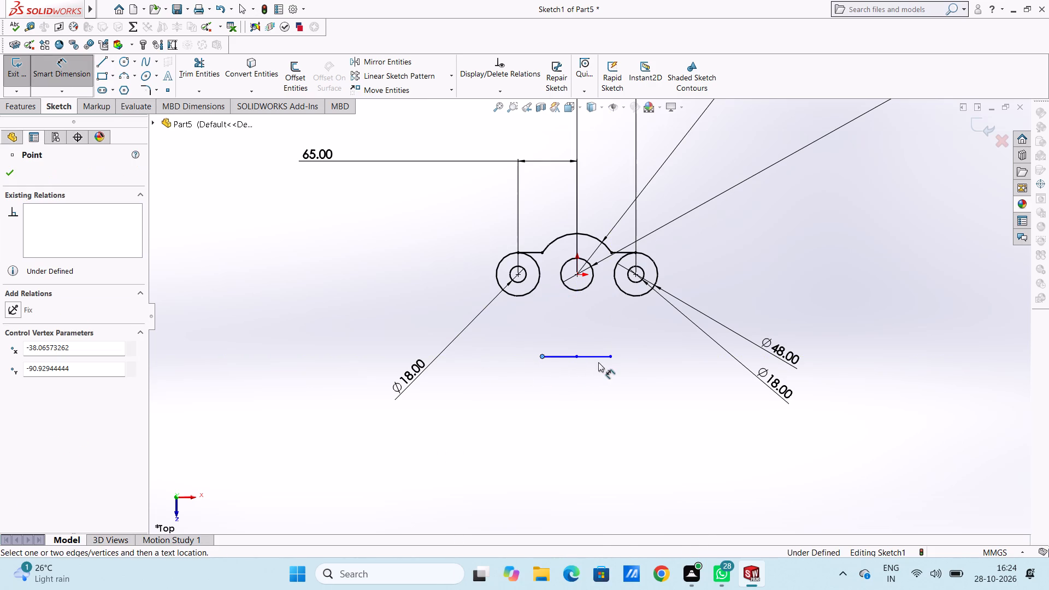
left_click(610, 357)
left_click(793, 502)
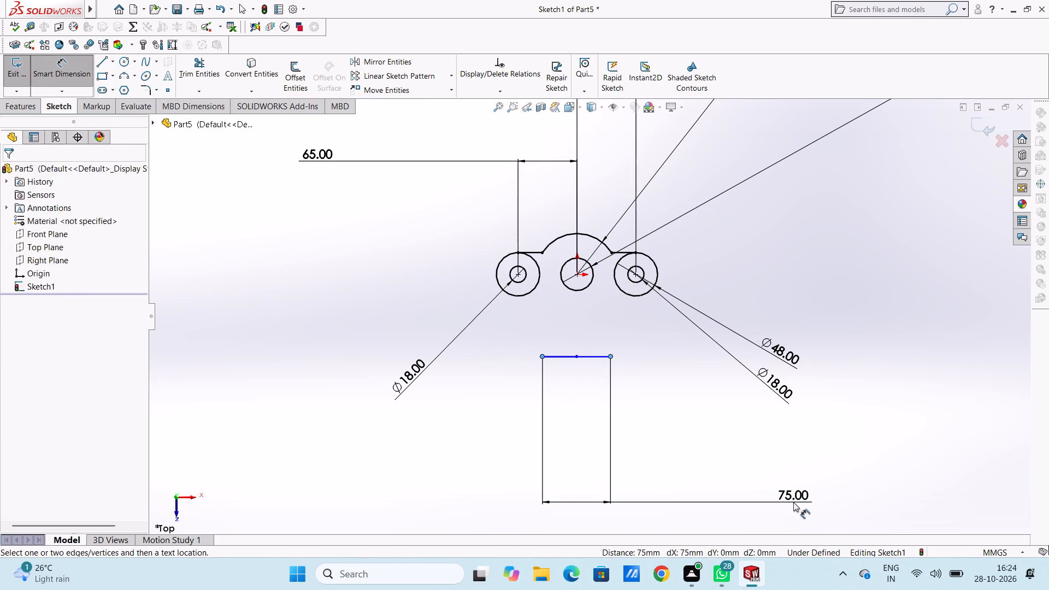
left_click(745, 490)
left_click(712, 465)
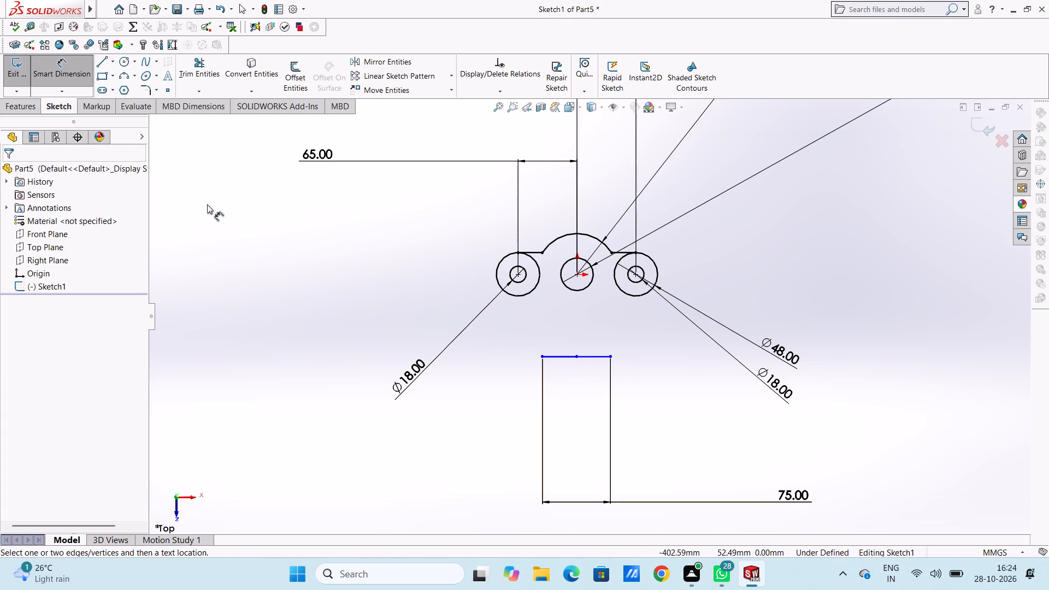
left_click_drag(65, 76, 69, 83)
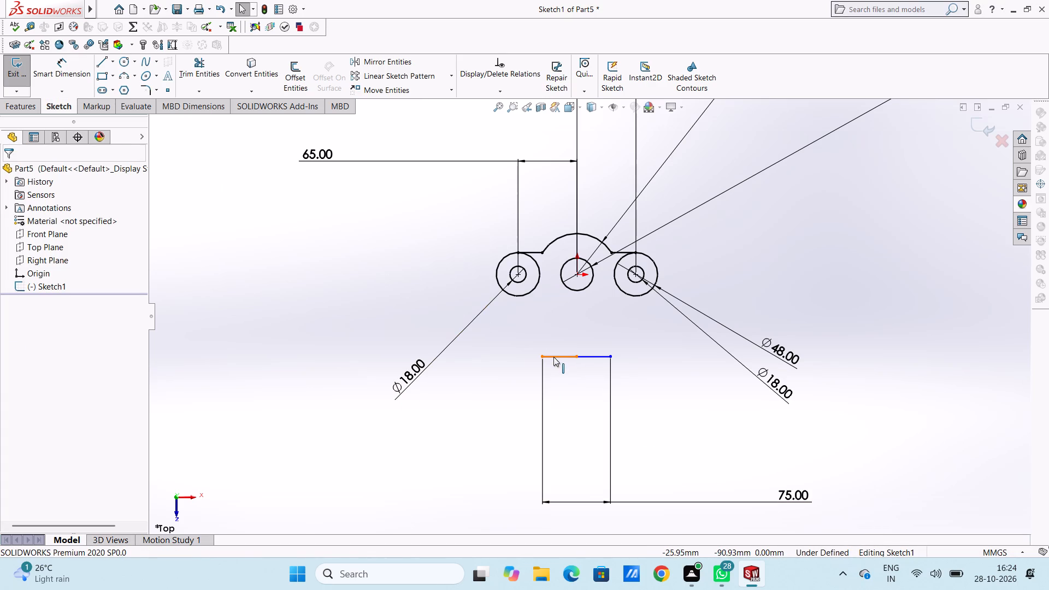
Delete the 37.5 mm segment overlapping the left half of the 75 mm line.
left_click(554, 357)
right_click(231, 329)
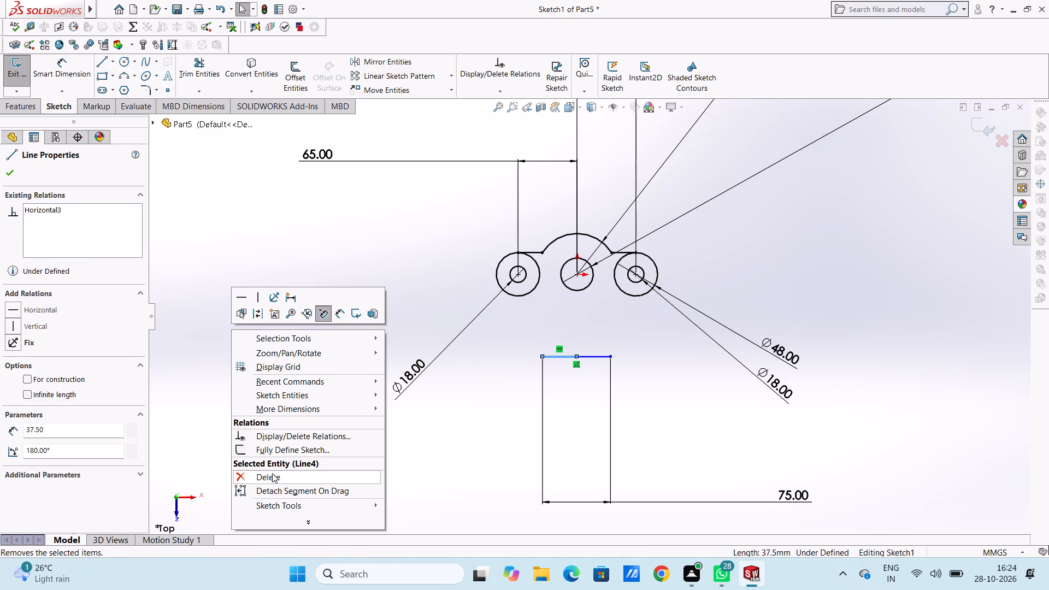
left_click(272, 473)
left_click(277, 403)
Dimension the horizontal distance from the 75 mm line's left endpoint to the origin as 75/2 (37.5 mm).
left_click(72, 67)
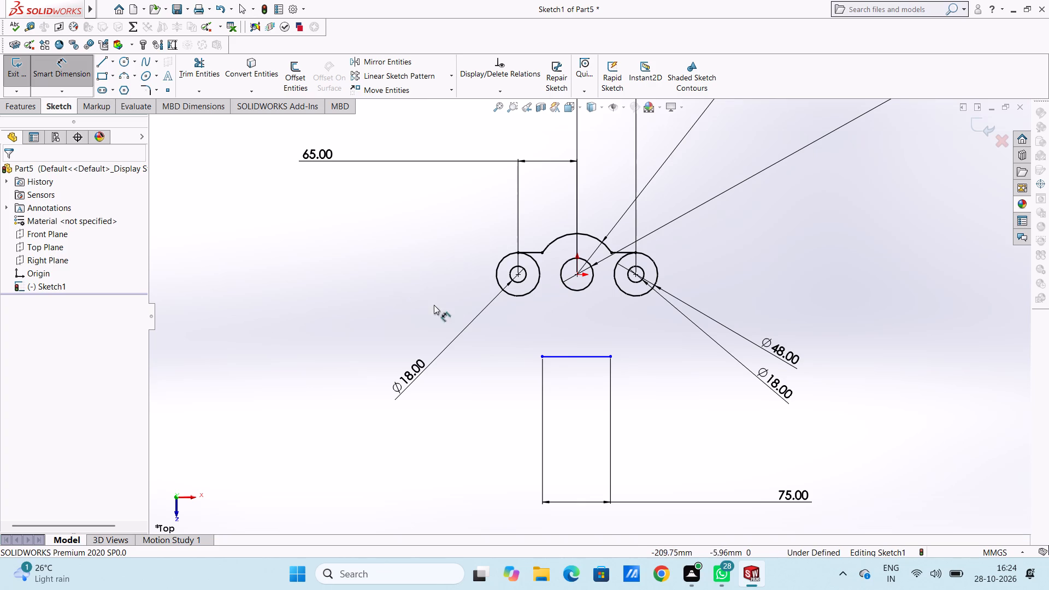
left_click(545, 358)
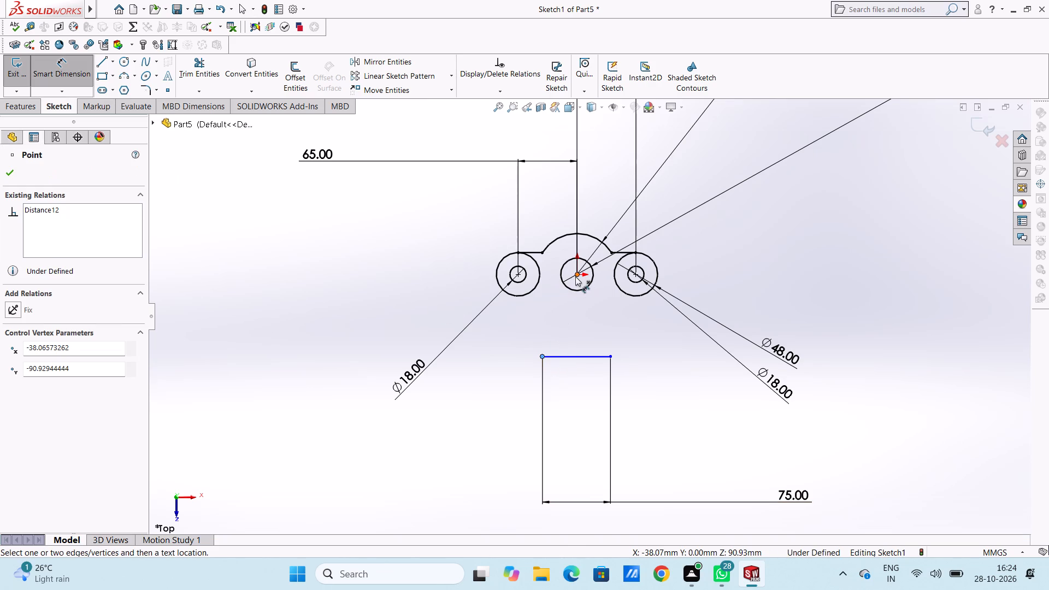
left_click(575, 276)
scroll(570, 495, "up", 5)
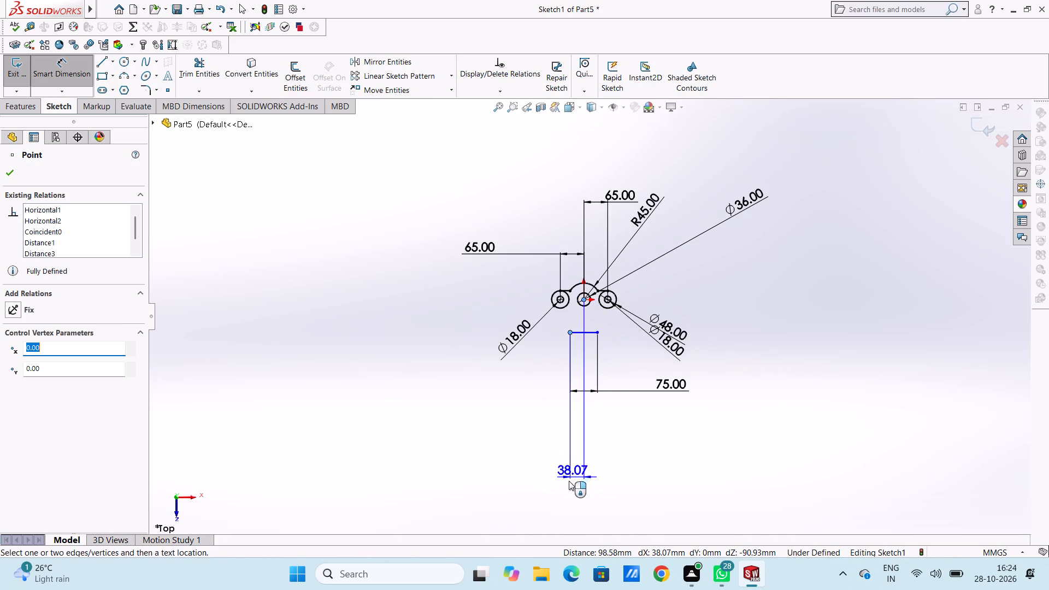
left_click(576, 483)
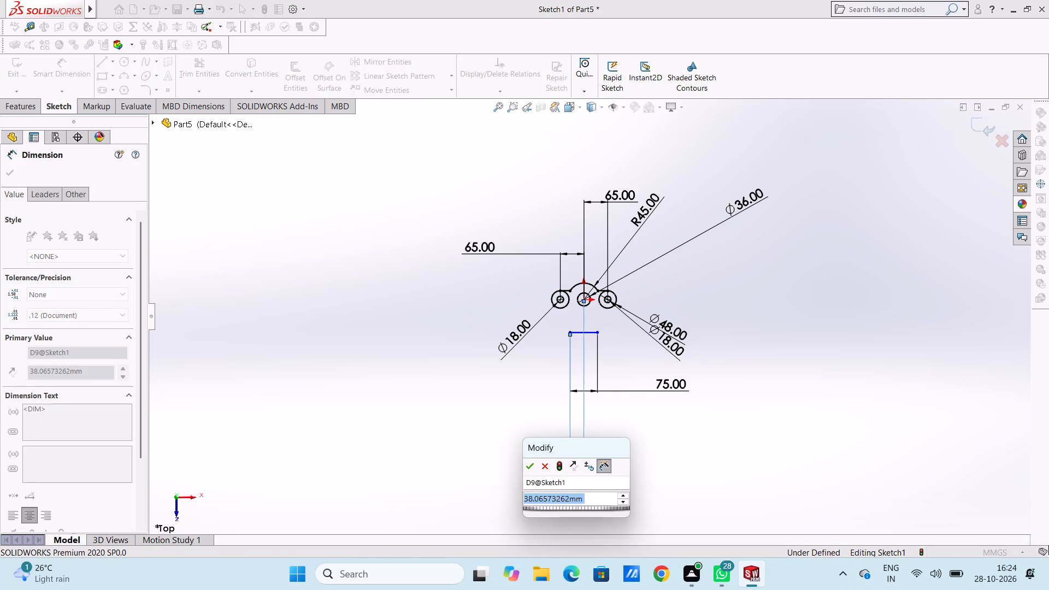
type("75")
type("/2")
key("Return")
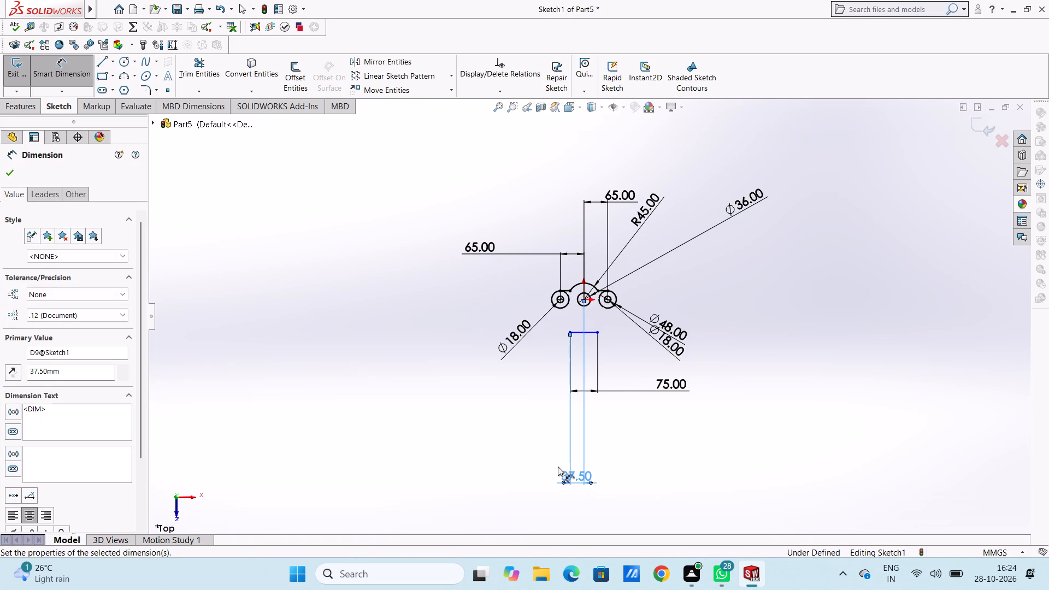
left_click(513, 443)
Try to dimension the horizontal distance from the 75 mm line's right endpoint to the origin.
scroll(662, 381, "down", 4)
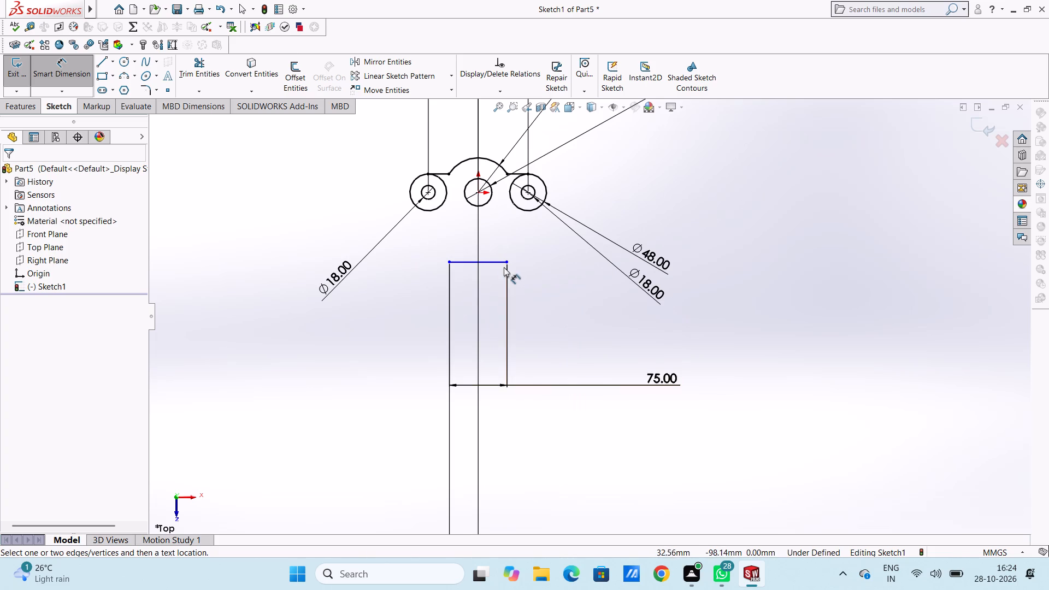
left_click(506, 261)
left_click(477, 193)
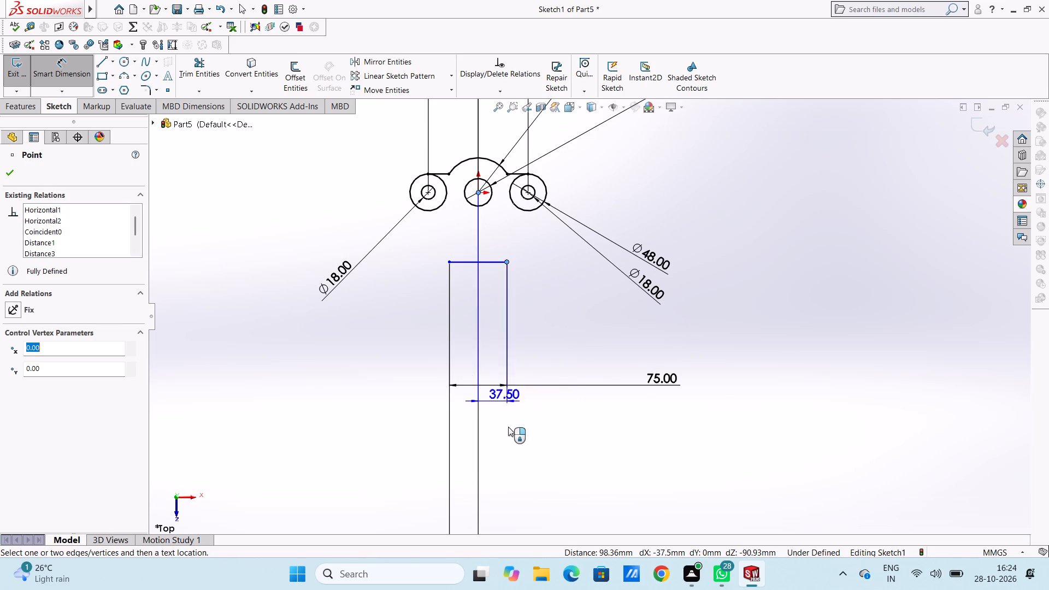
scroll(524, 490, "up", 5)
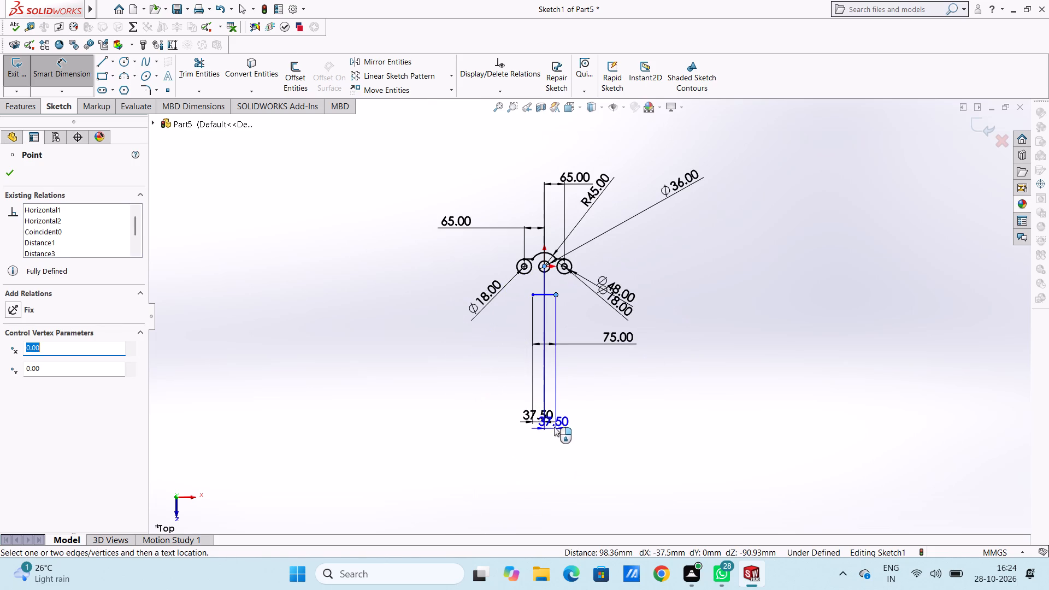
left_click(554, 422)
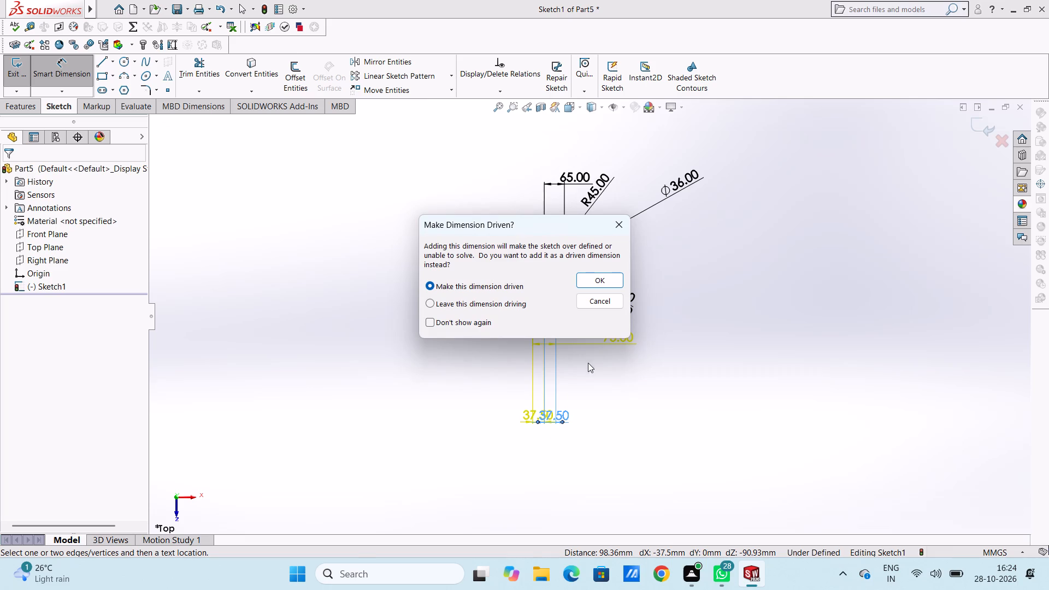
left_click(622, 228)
Dimension the vertical distance from the origin to the 75 mm line as 128-56 (72 mm).
scroll(546, 439, "down", 3)
scroll(547, 397, "up", 5)
scroll(571, 234, "down", 4)
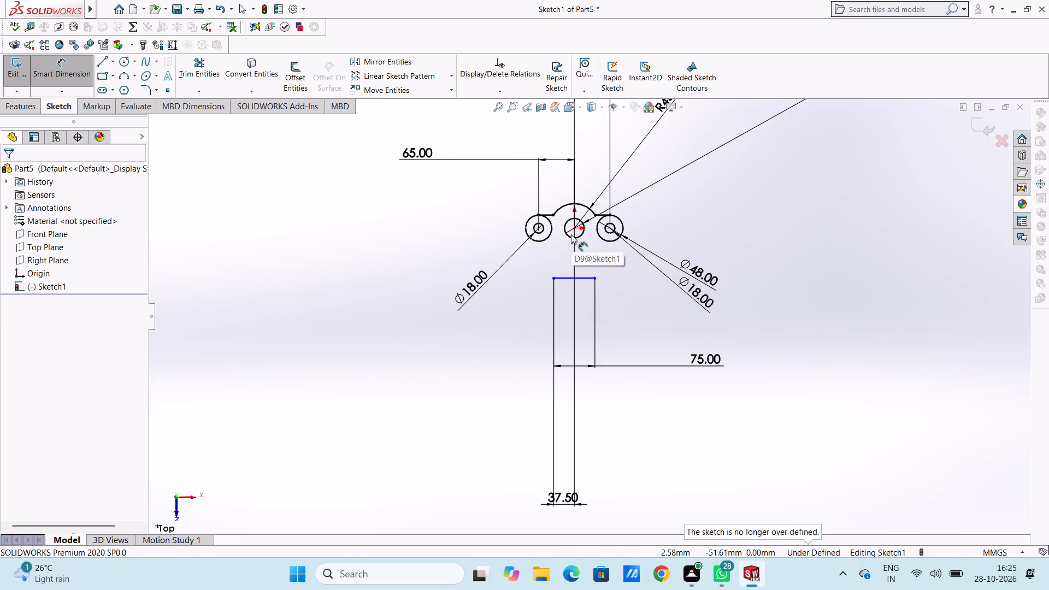
scroll(624, 197, "down", 3)
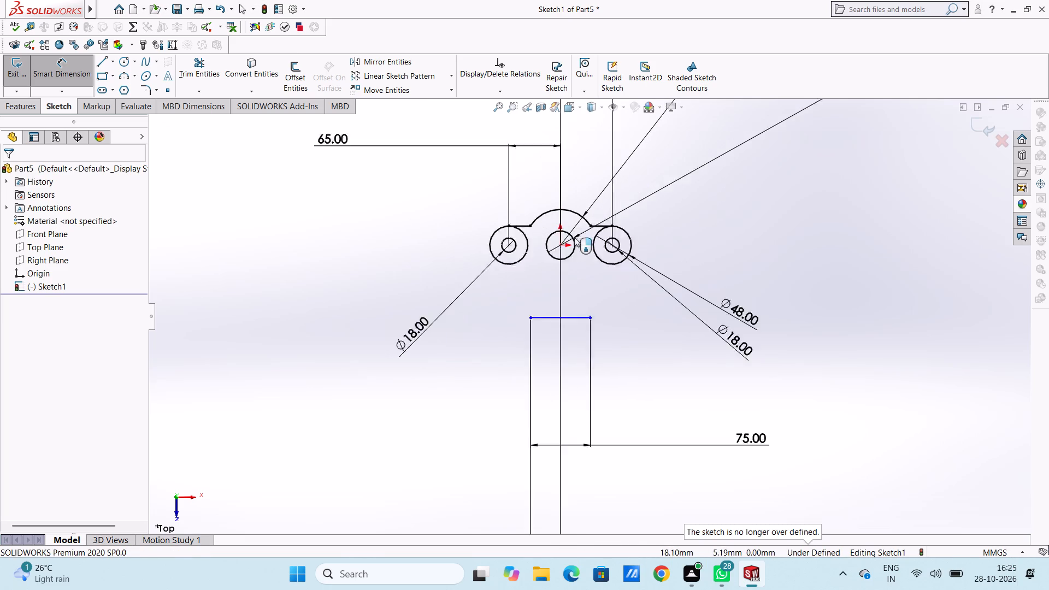
scroll(574, 237, "down", 1)
left_click(556, 258)
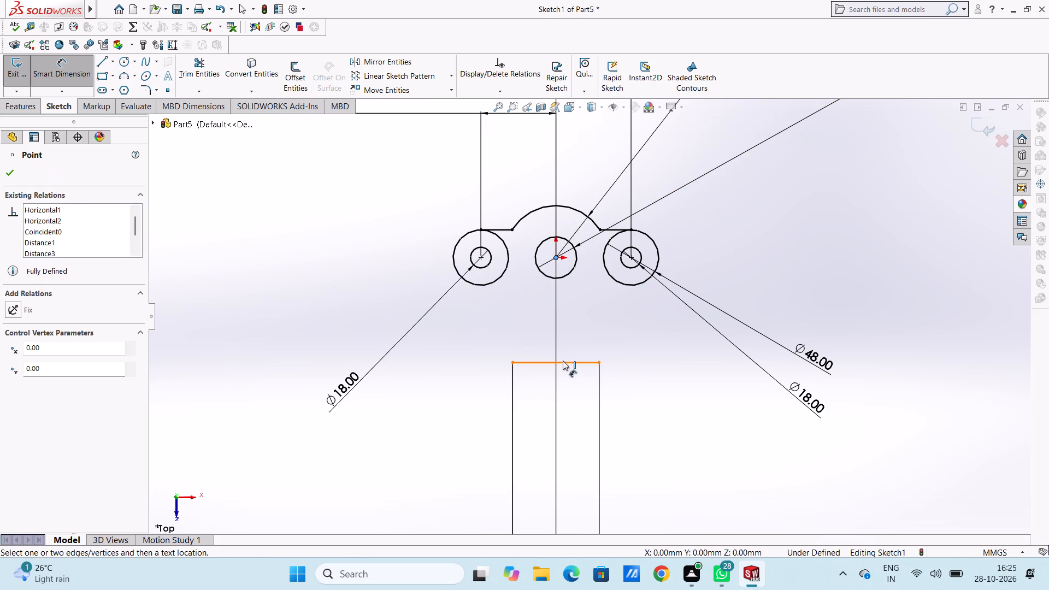
left_click(563, 361)
scroll(926, 298, "up", 4)
left_click(872, 314)
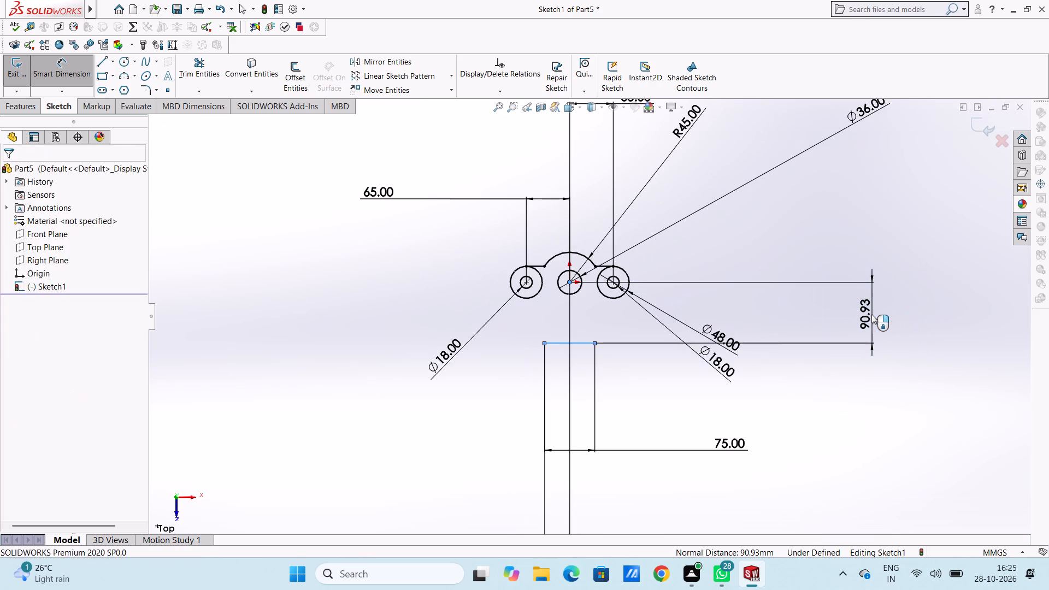
key("1")
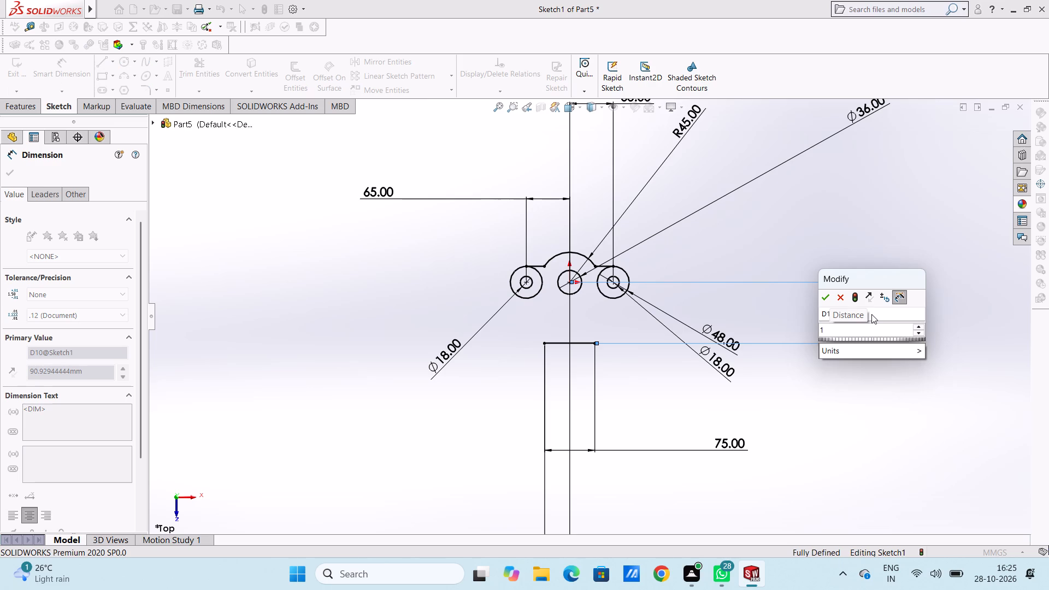
type("28")
key("minus")
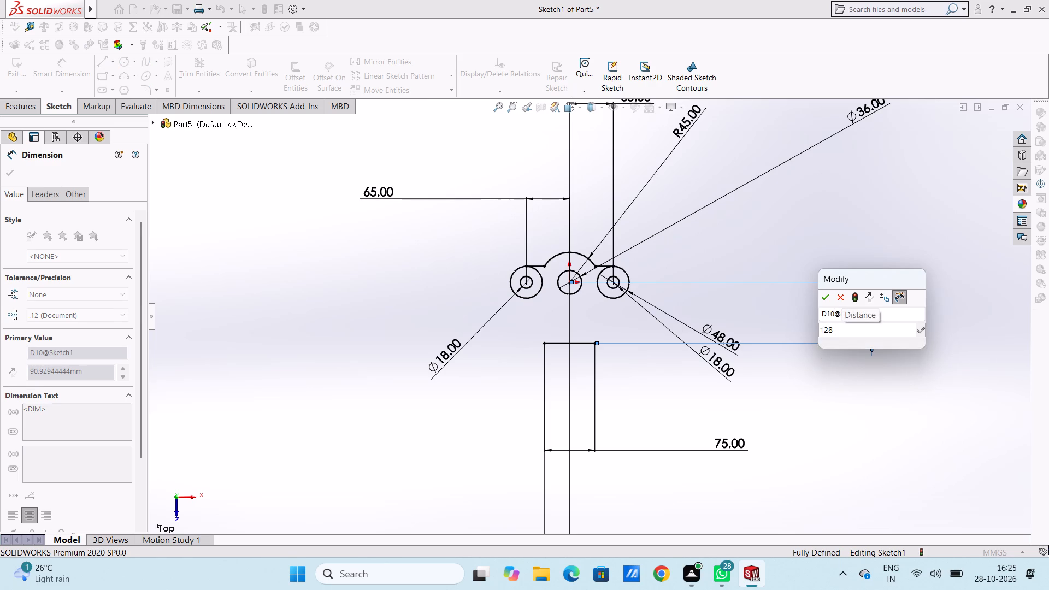
type("56")
key("Return")
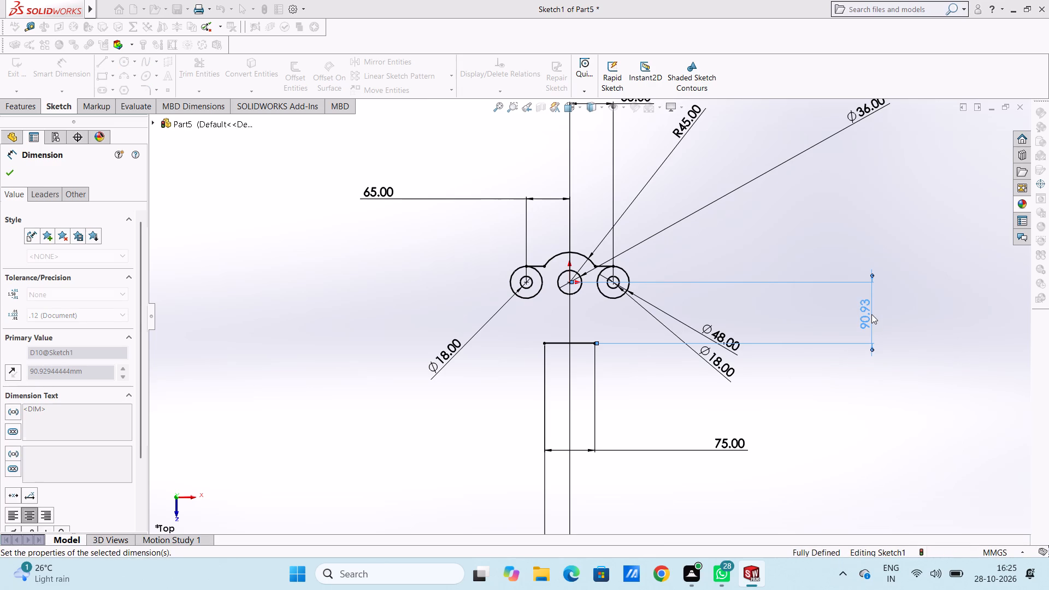
left_click(798, 303)
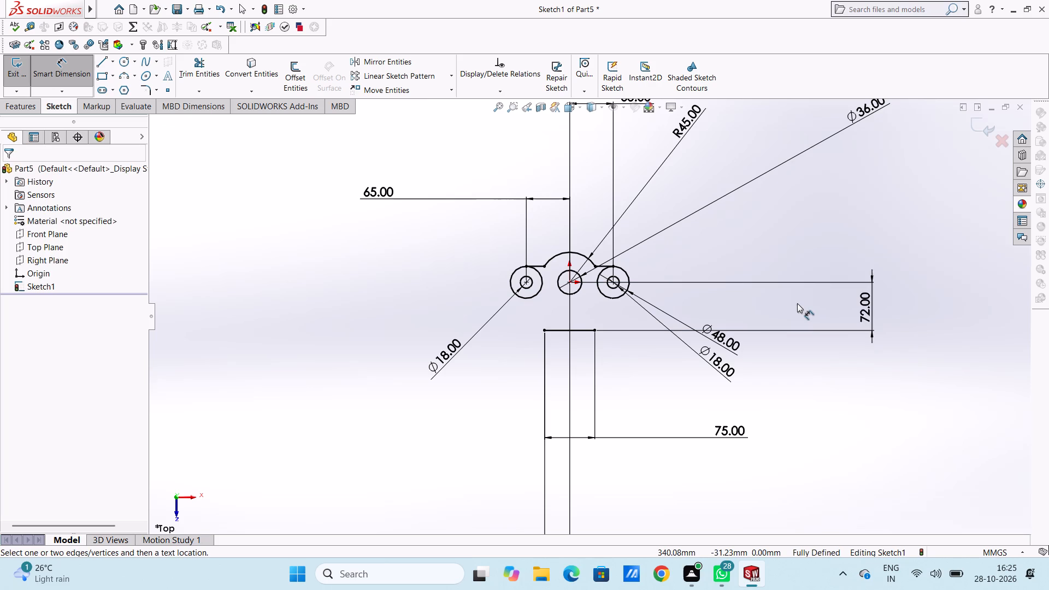
Draw a line from the 75 mm line's left endpoint tangent to the left outer circle, about 73 mm long.
scroll(580, 306, "down", 2)
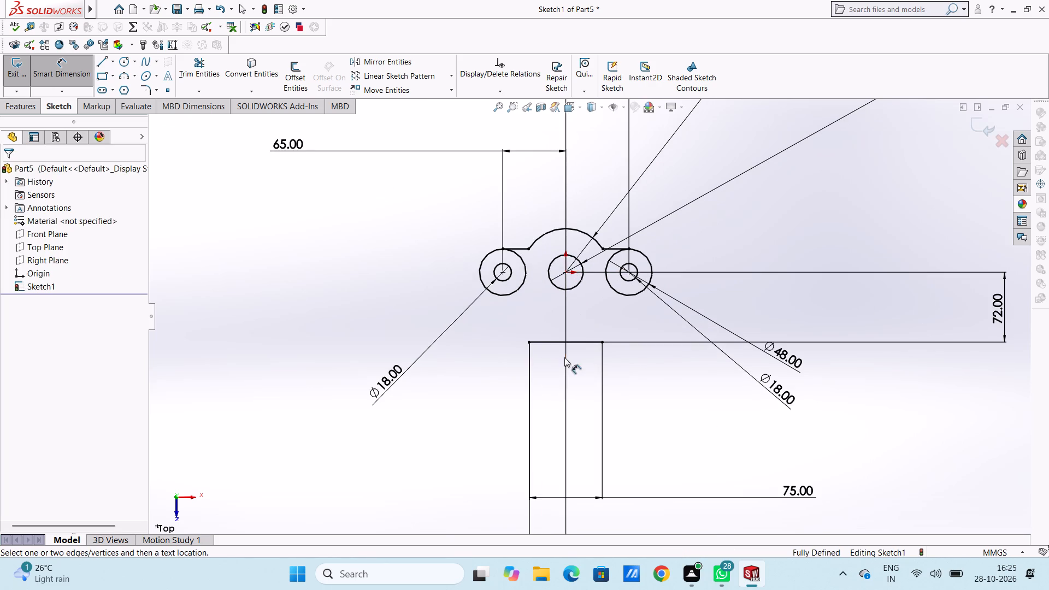
left_click(105, 62)
scroll(616, 332, "down", 3)
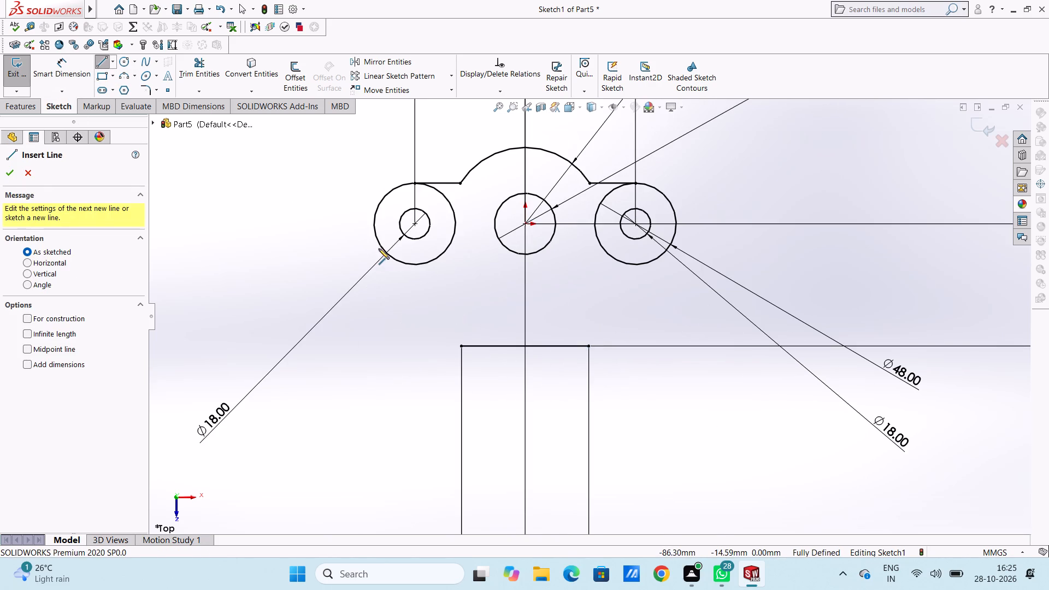
left_click(462, 349)
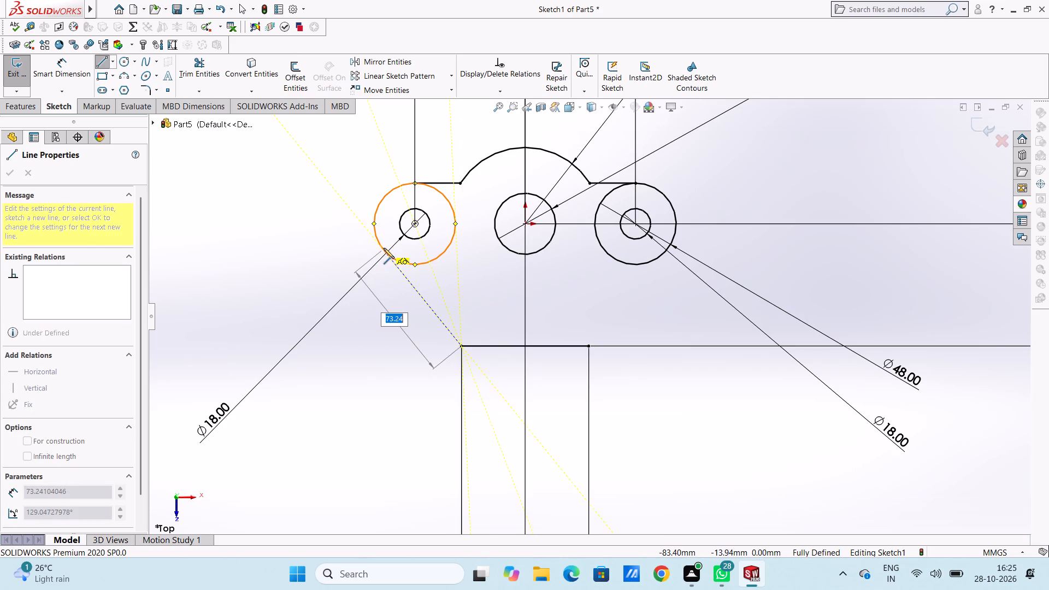
left_click(384, 250)
right_click(314, 234)
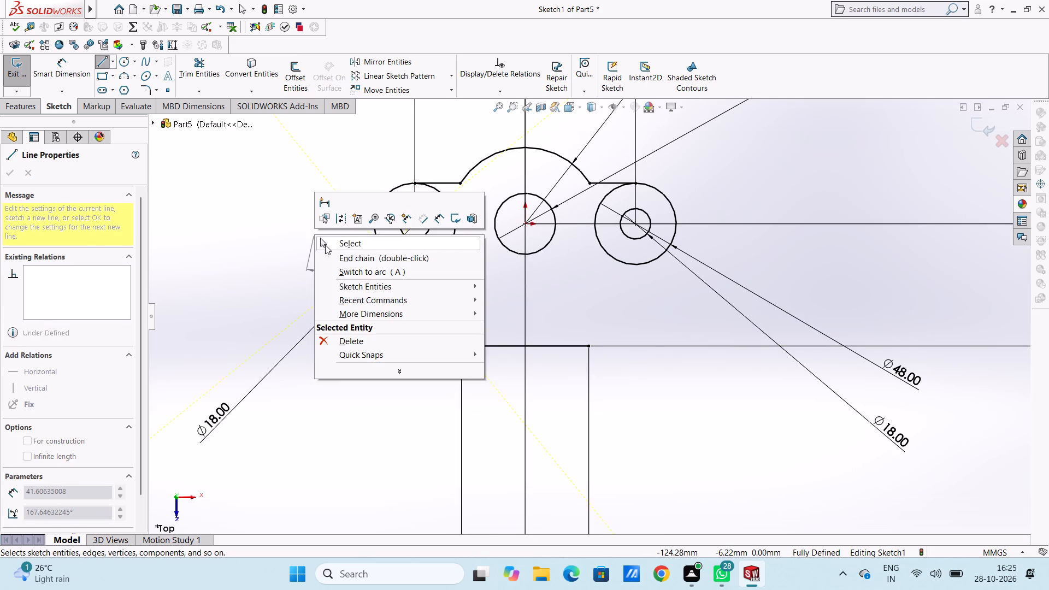
left_click(326, 244)
left_click(310, 247)
Draw a line from the 75 mm line's right endpoint tangent to the lower outside of the right outer circle.
left_click(107, 68)
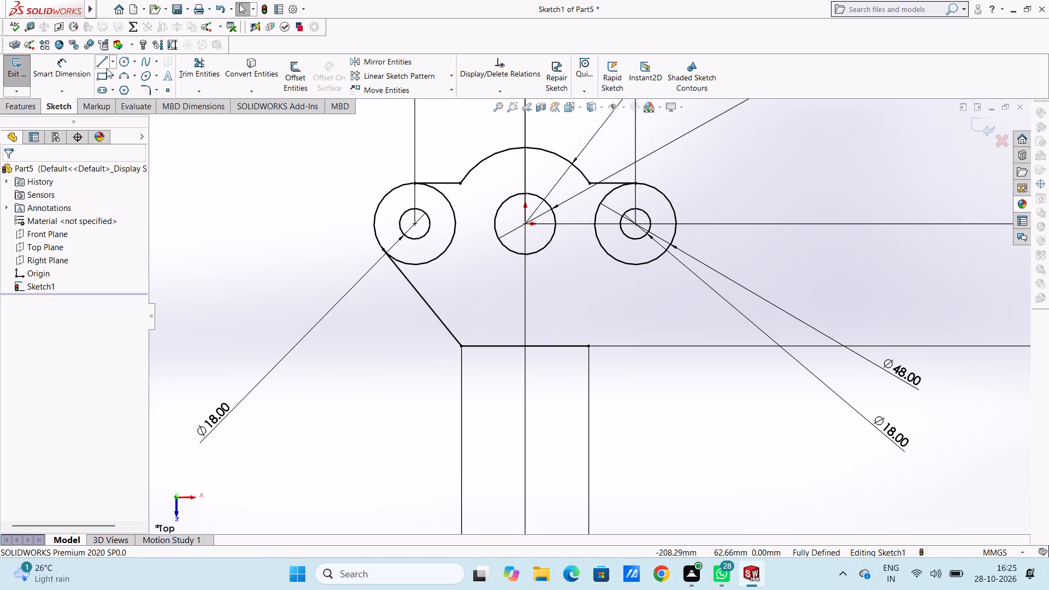
left_click(590, 345)
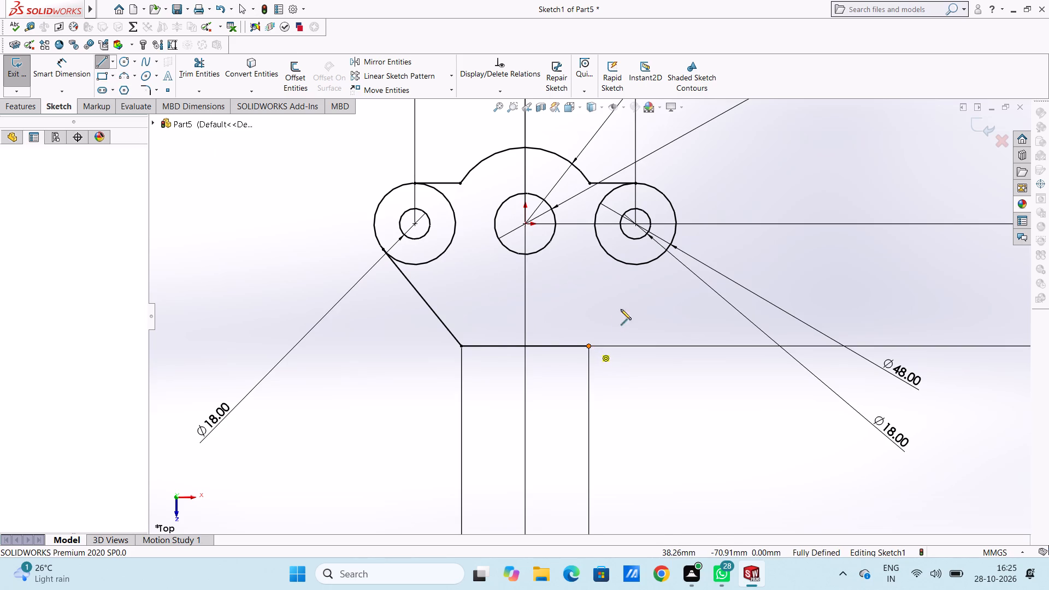
left_click(668, 248)
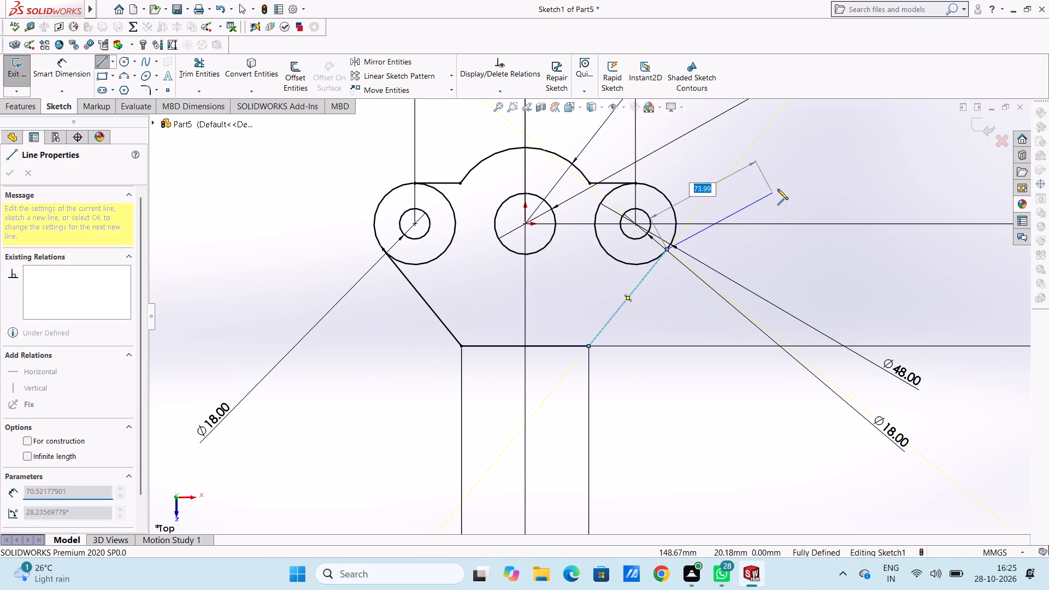
right_click(777, 189)
left_click(783, 199)
left_click(728, 247)
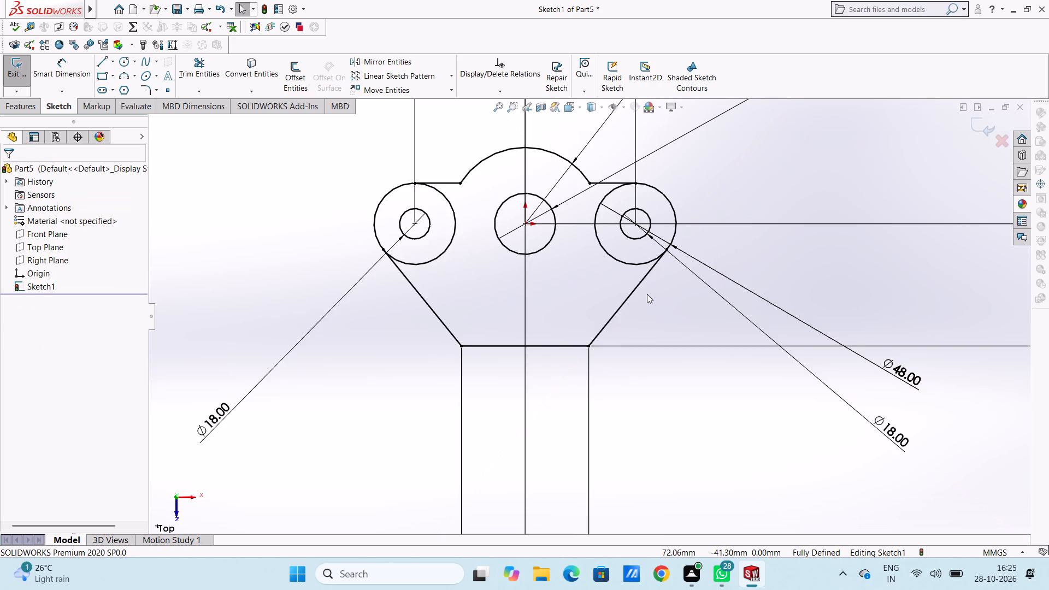
Trim away the inner portions of the left and right outer circles, keeping only the outer arcs of the profile.
scroll(647, 294, "up", 4)
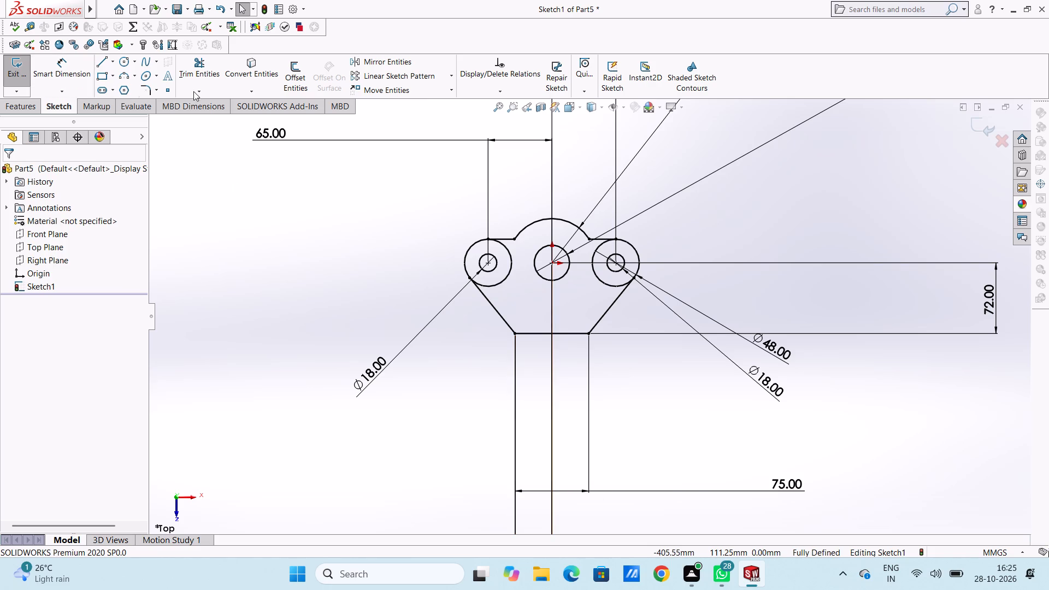
left_click(203, 68)
left_click(507, 275)
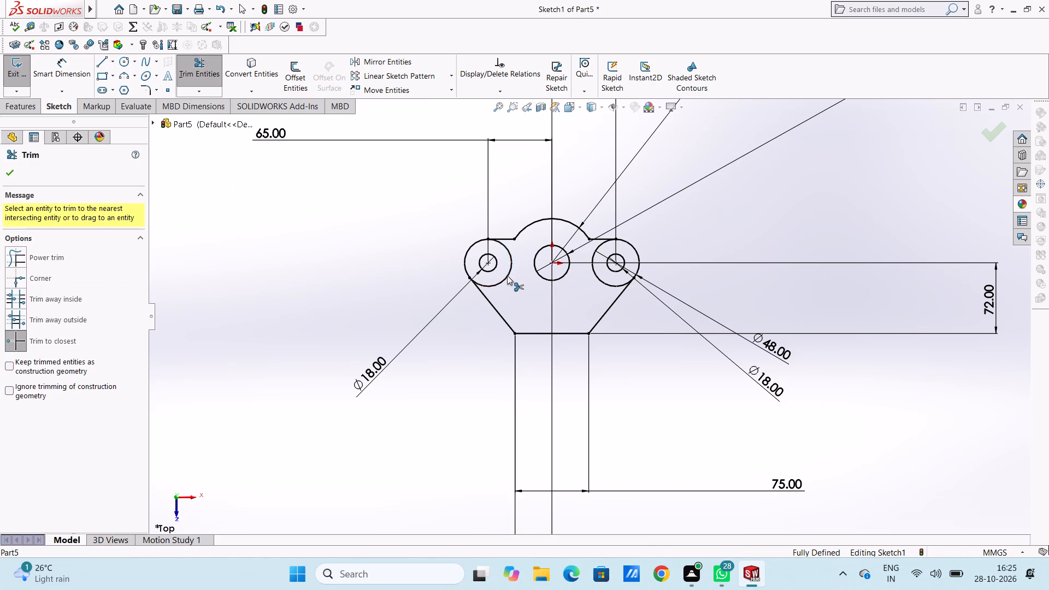
left_click(603, 283)
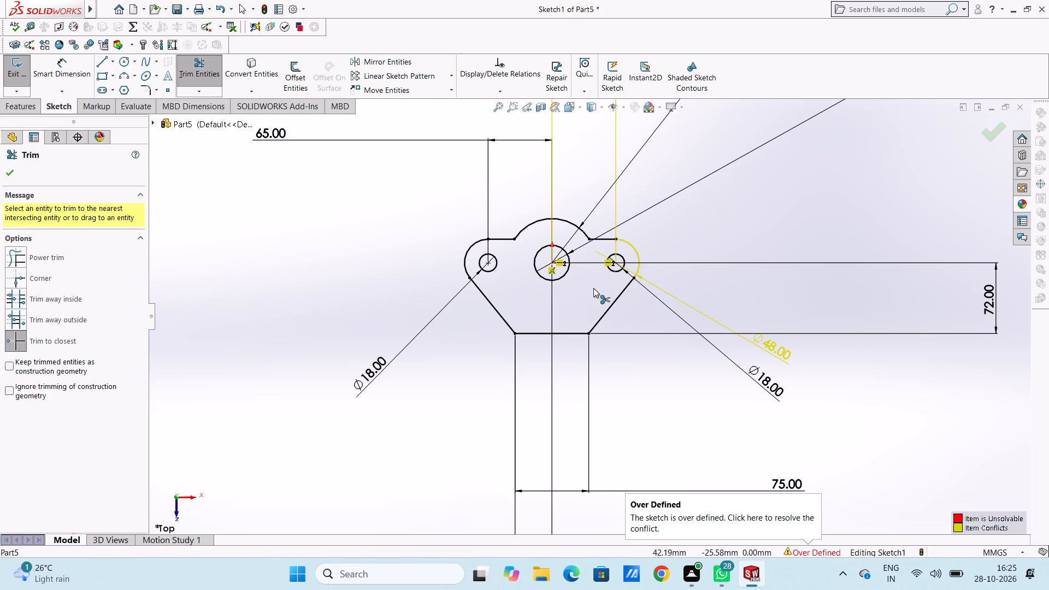
scroll(593, 288, "up", 4)
left_click(7, 167)
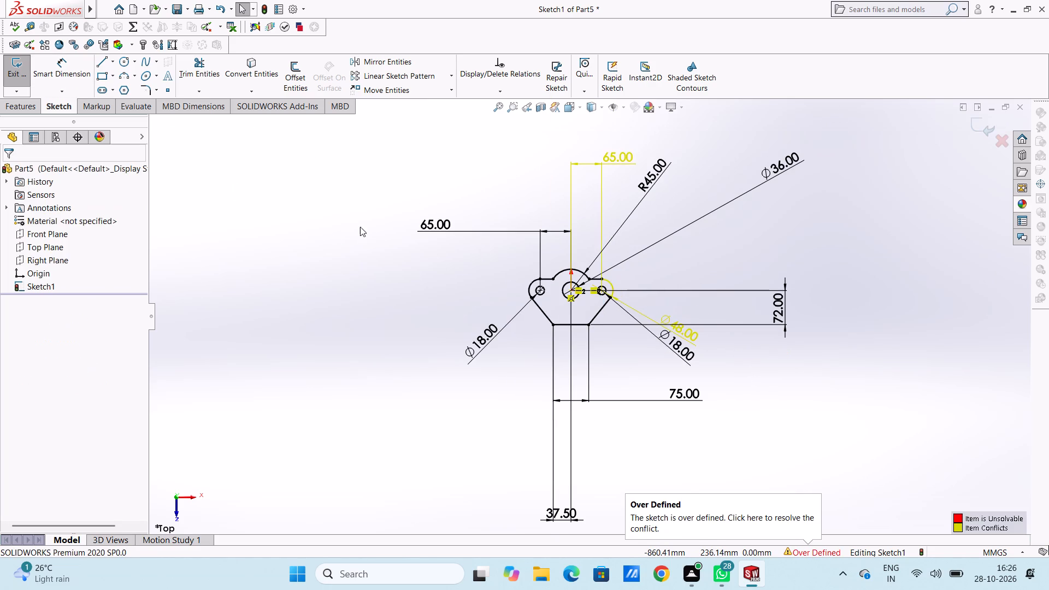
Delete the conflicting 48 mm diameter dimension on the right outer arc.
scroll(664, 258, "down", 3)
scroll(581, 223, "up", 4)
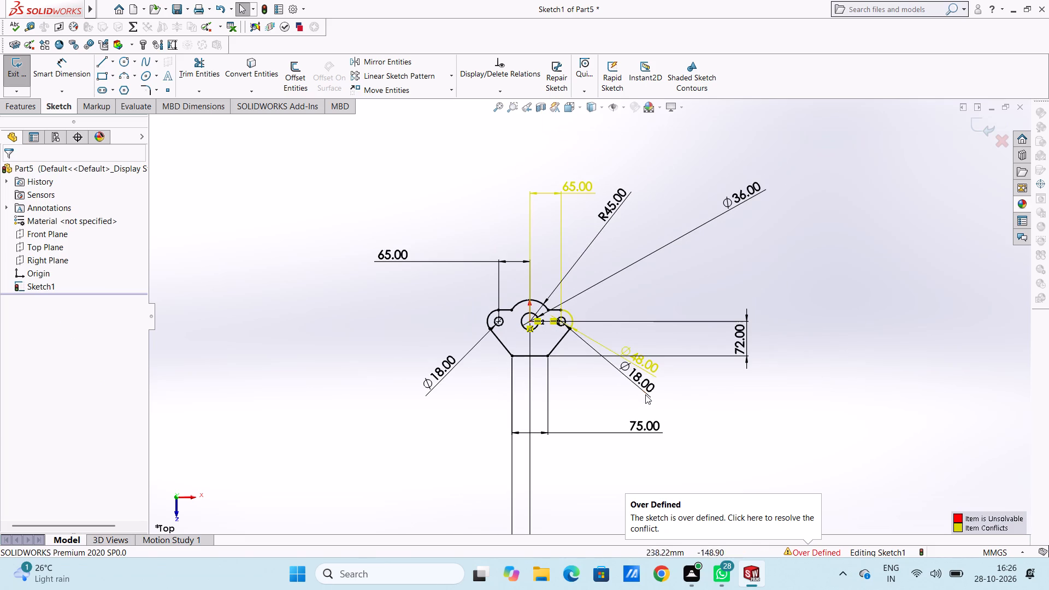
left_click(653, 371)
right_click(830, 251)
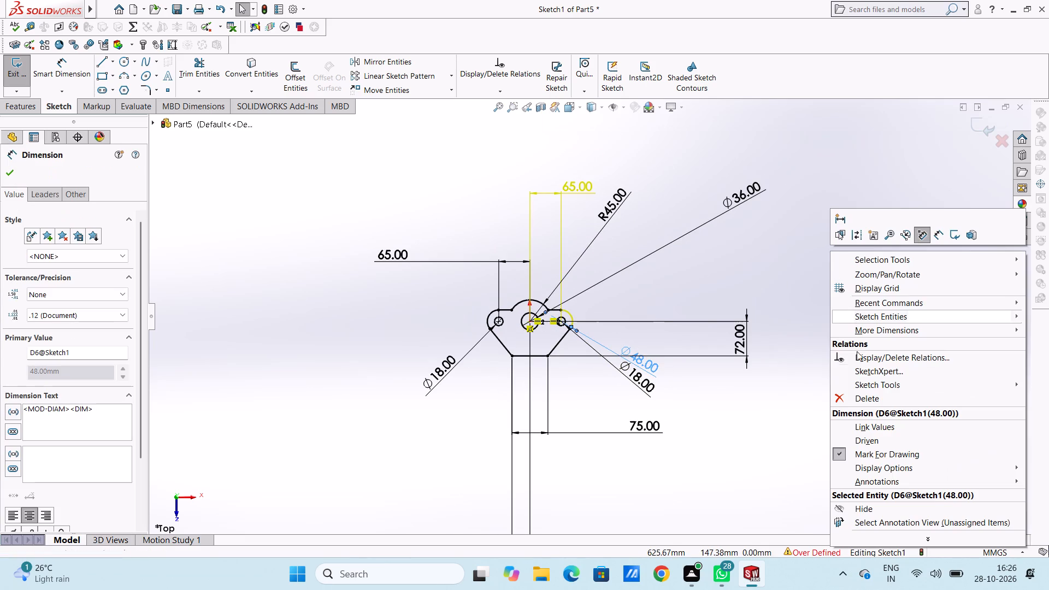
left_click(845, 397)
Draw a corner rectangle 75 mm wide and 56 mm high directly below the 75 mm line, starting at its left endpoint.
scroll(573, 333, "down", 3)
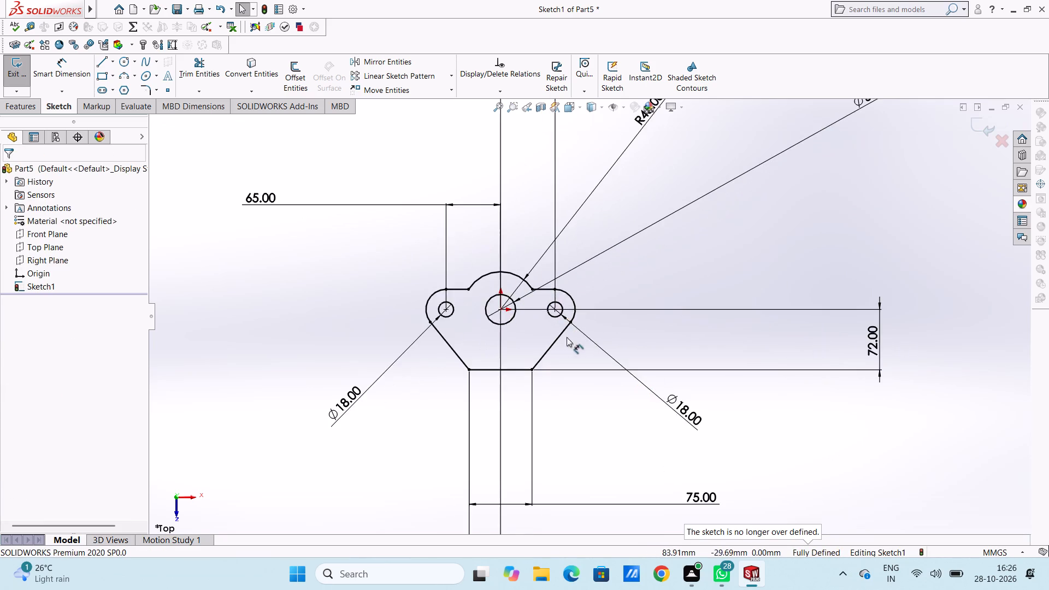
scroll(547, 334, "up", 4)
scroll(516, 376, "down", 3)
scroll(588, 326, "up", 3)
scroll(533, 339, "down", 1)
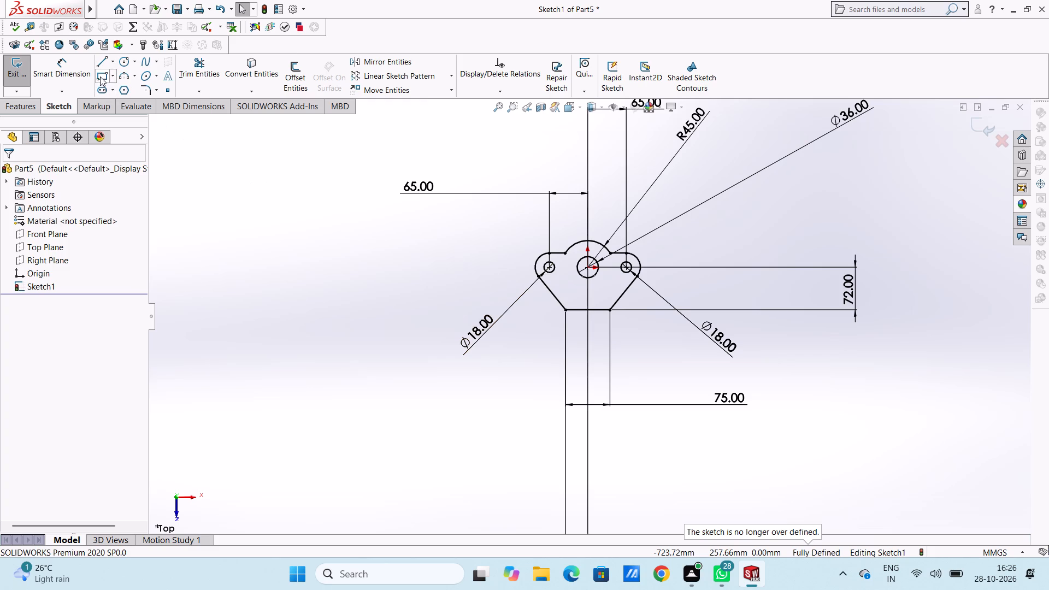
left_click(100, 76)
left_click(568, 311)
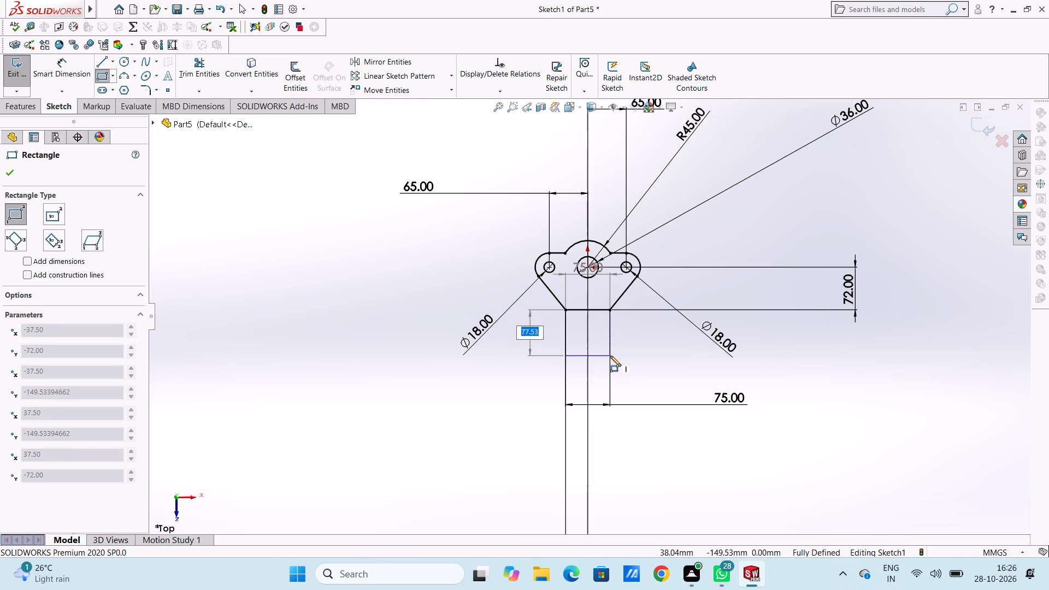
type("56")
key("Return")
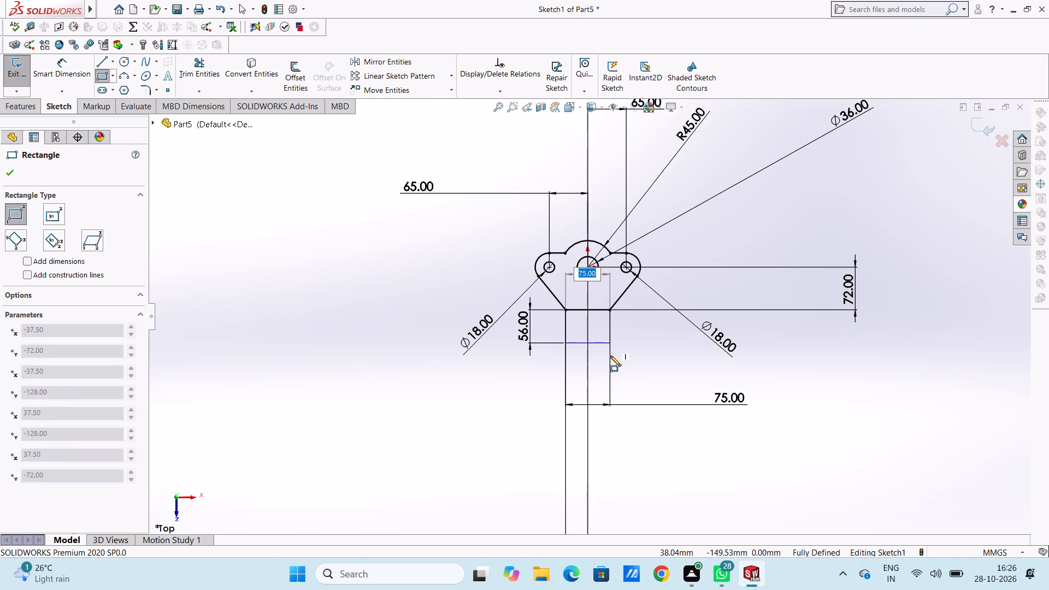
key("Return")
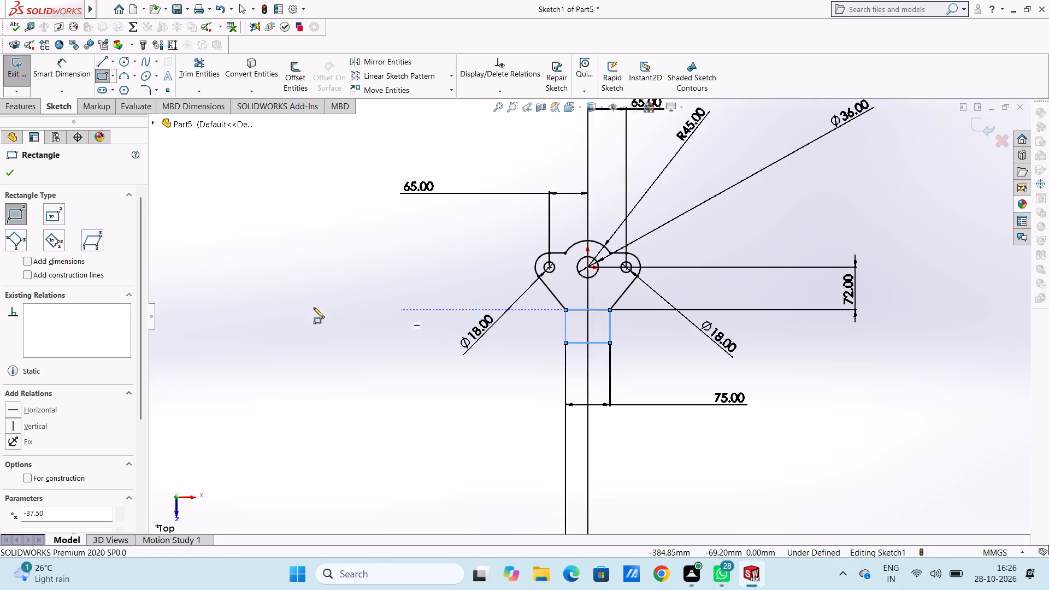
left_click(17, 170)
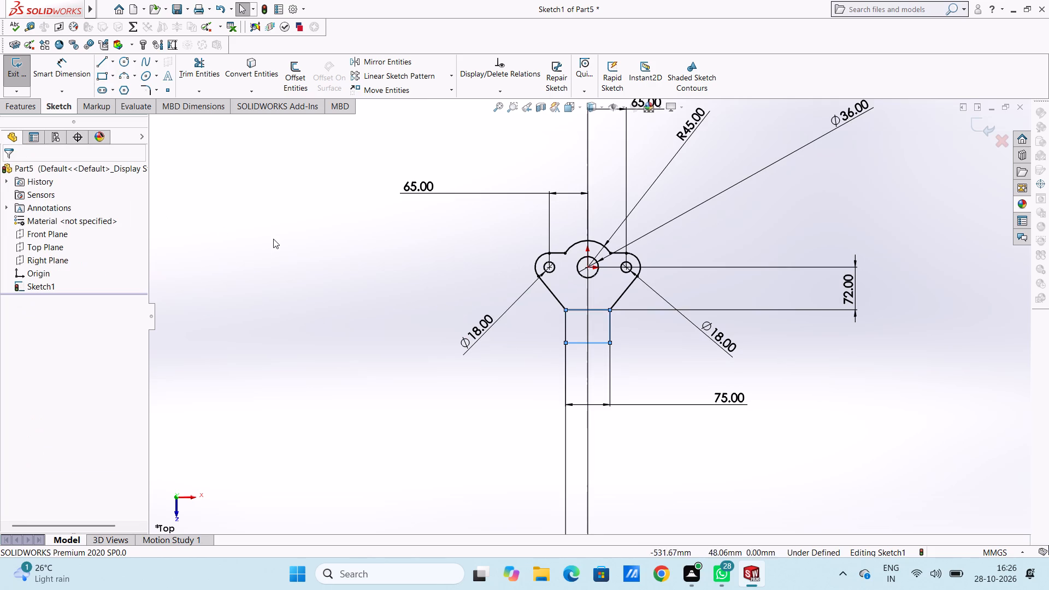
left_click(273, 239)
Dimension the length of the rectangle's left vertical side, placing the dimension to the left of the profile.
left_click_drag(70, 67, 79, 75)
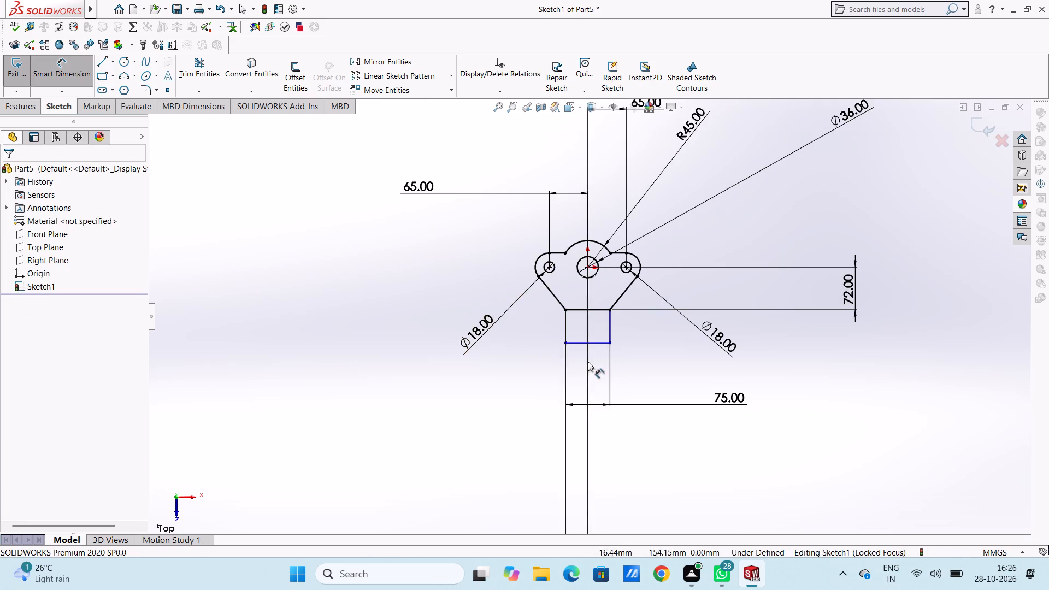
left_click(565, 334)
left_click(339, 327)
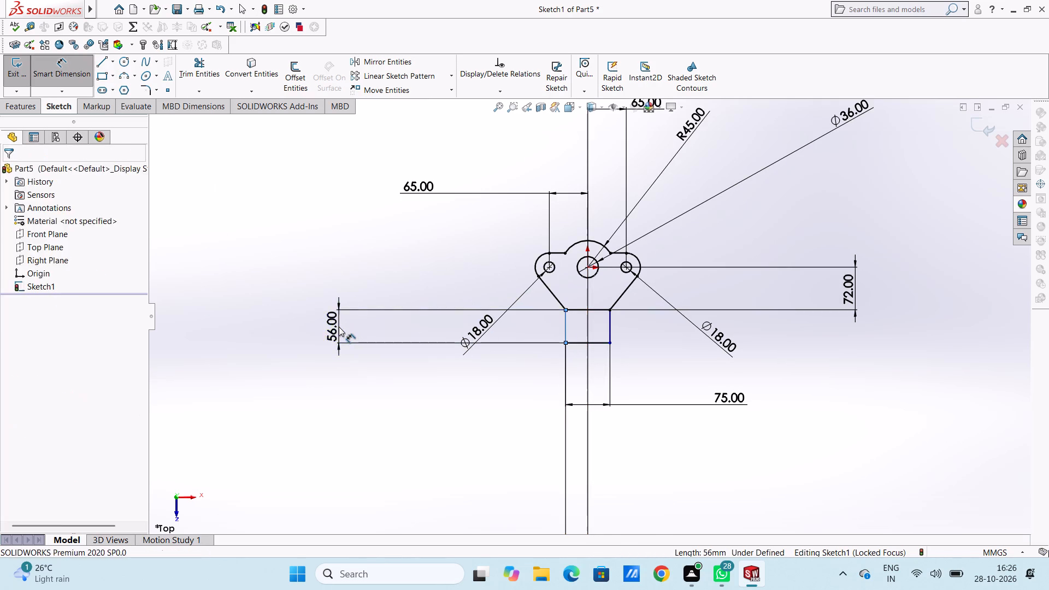
left_click(292, 311)
left_click(282, 294)
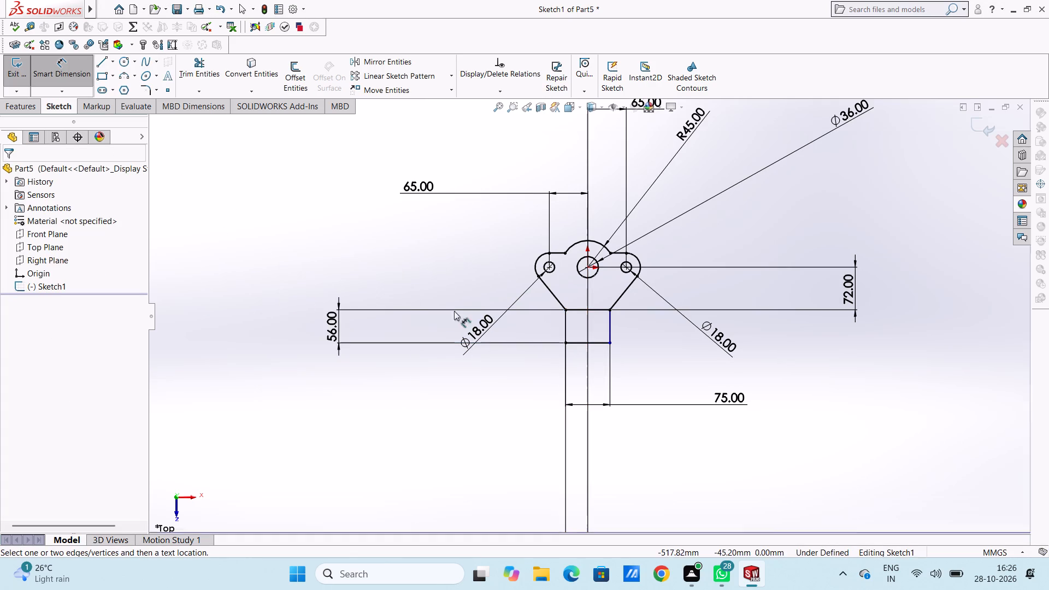
Dimension the length of the rectangle's bottom edge, placing the dimension below the existing 75 mm dimension.
left_click(598, 343)
left_click(722, 474)
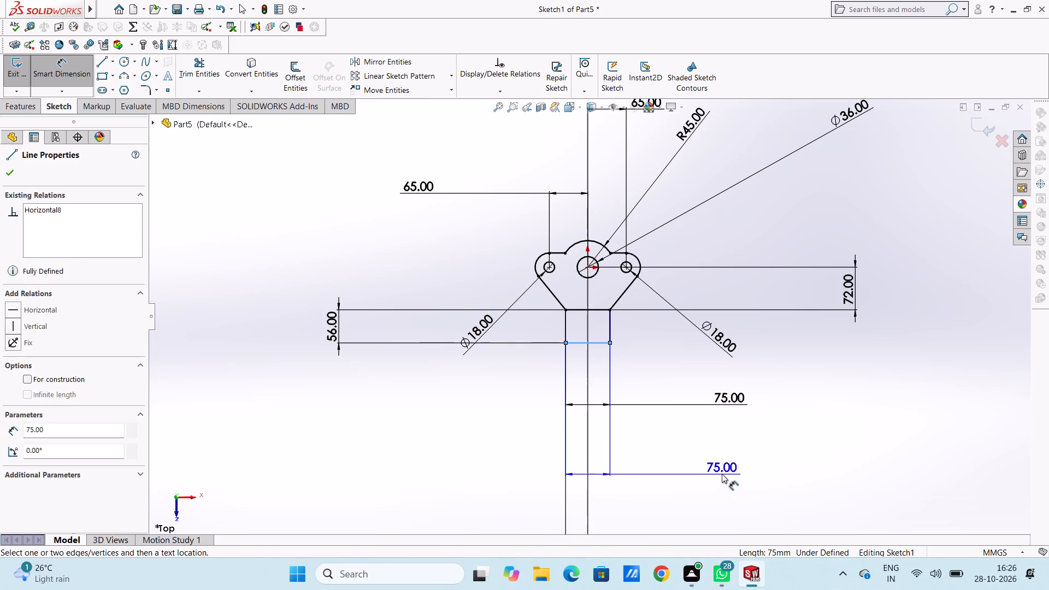
left_click(671, 450)
left_click(663, 439)
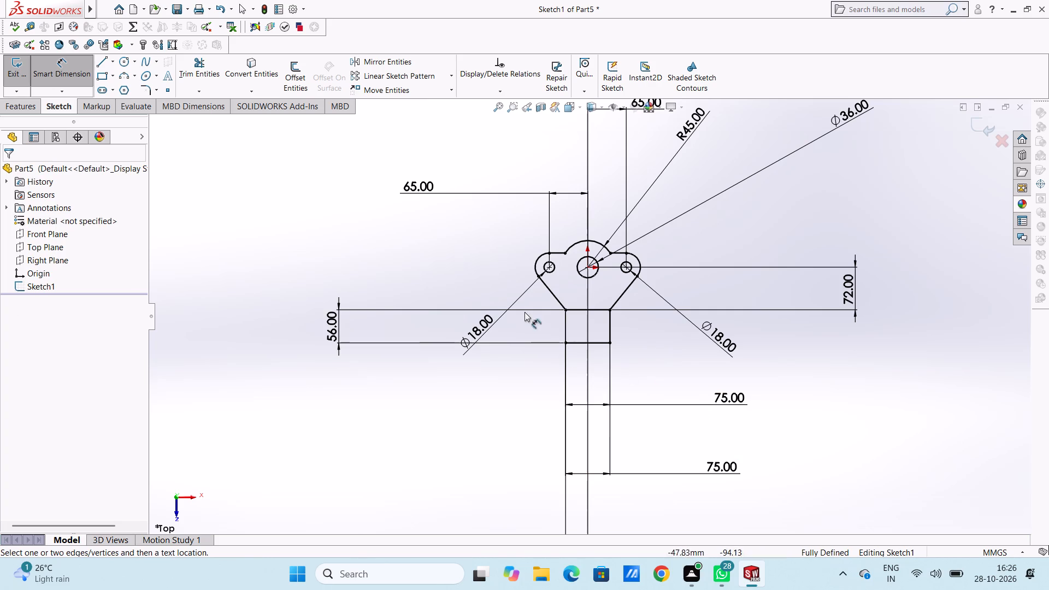
left_click(72, 74)
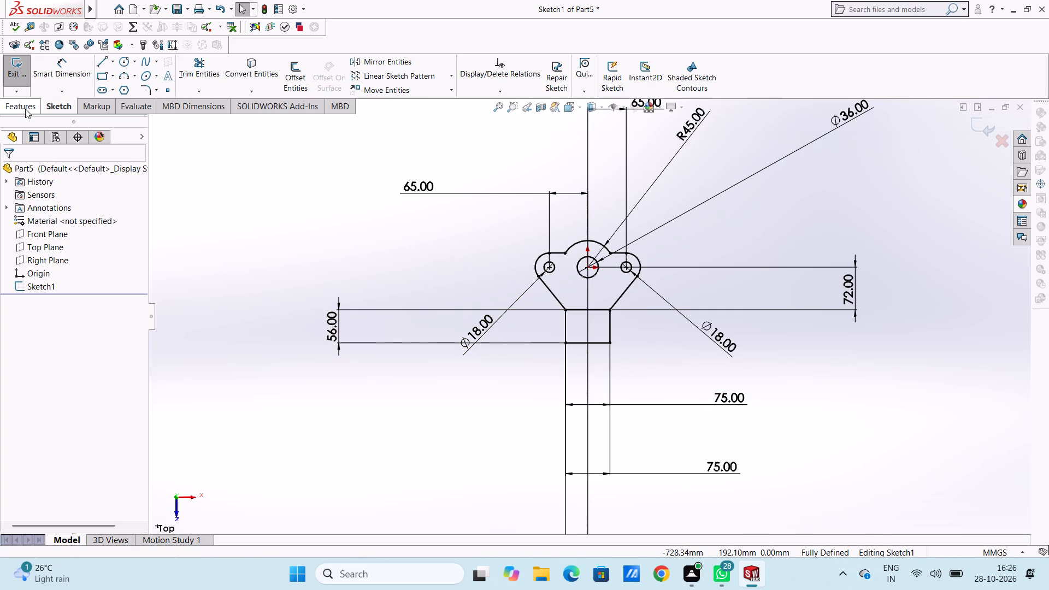
Extrude the main profile region and the rectangular region below it as a 14 mm blind boss.
left_click(25, 108)
left_click(20, 79)
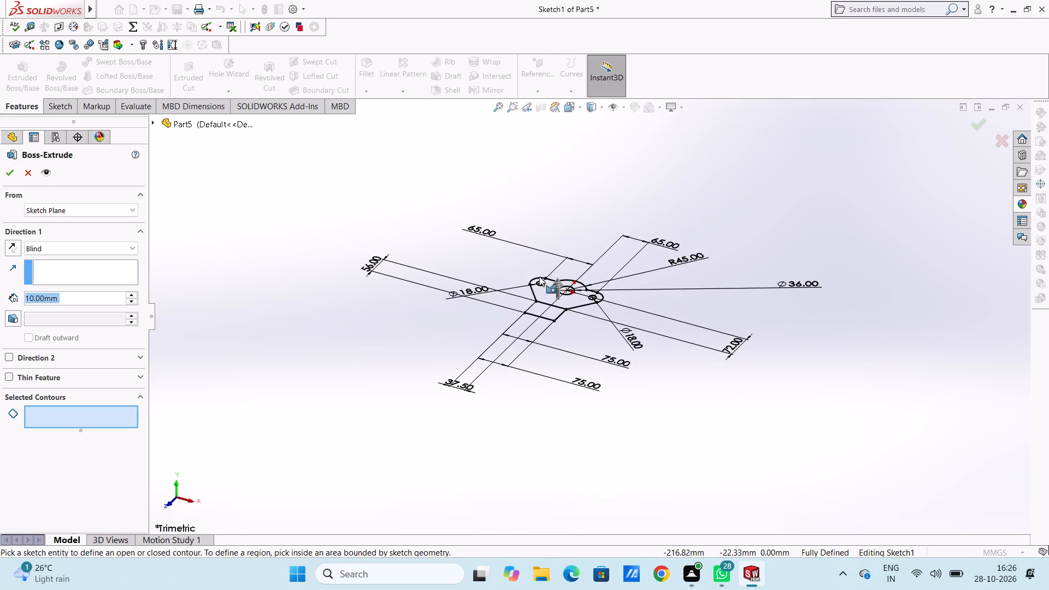
scroll(571, 312, "down", 4)
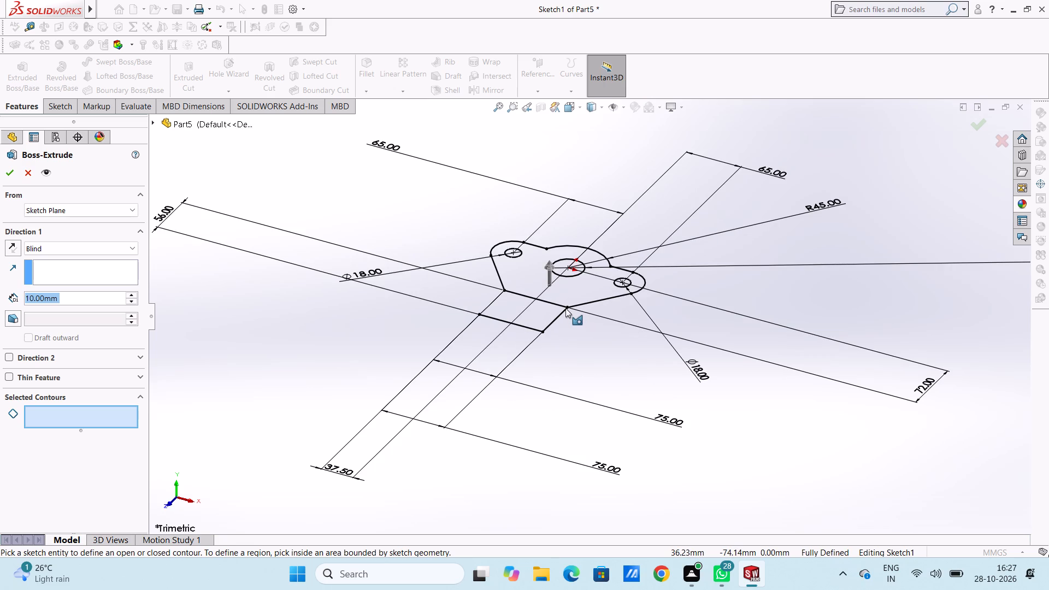
left_click(569, 294)
left_click(543, 312)
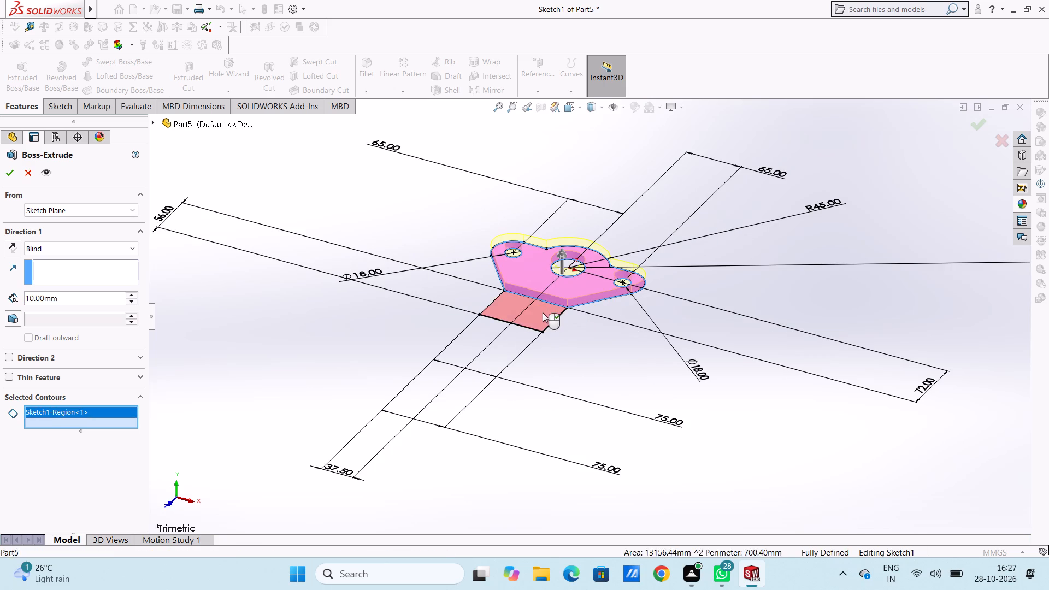
middle_click_drag(619, 356, 610, 408)
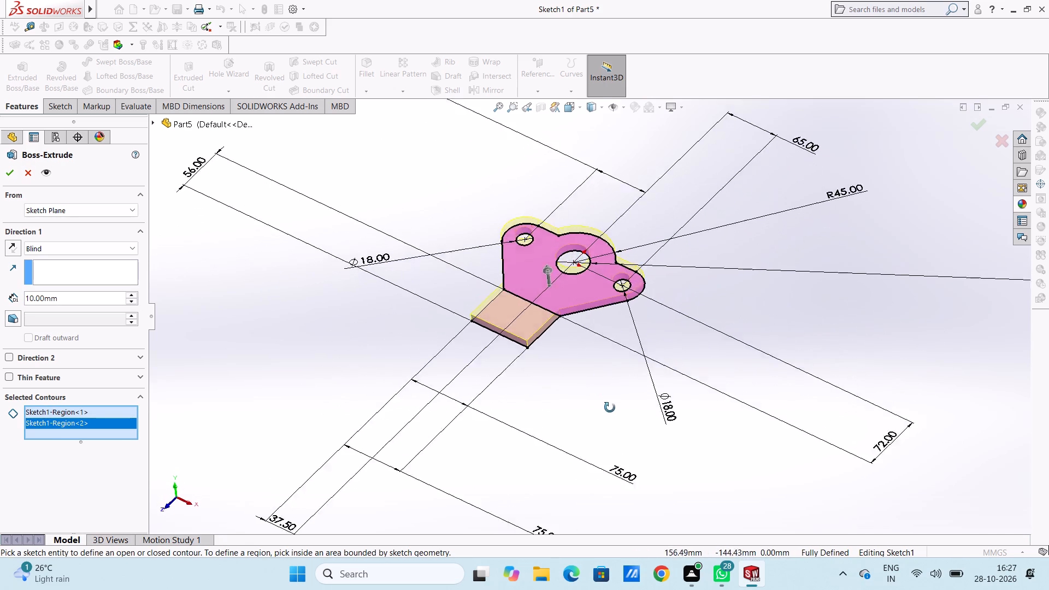
middle_click_drag(610, 408, 537, 266)
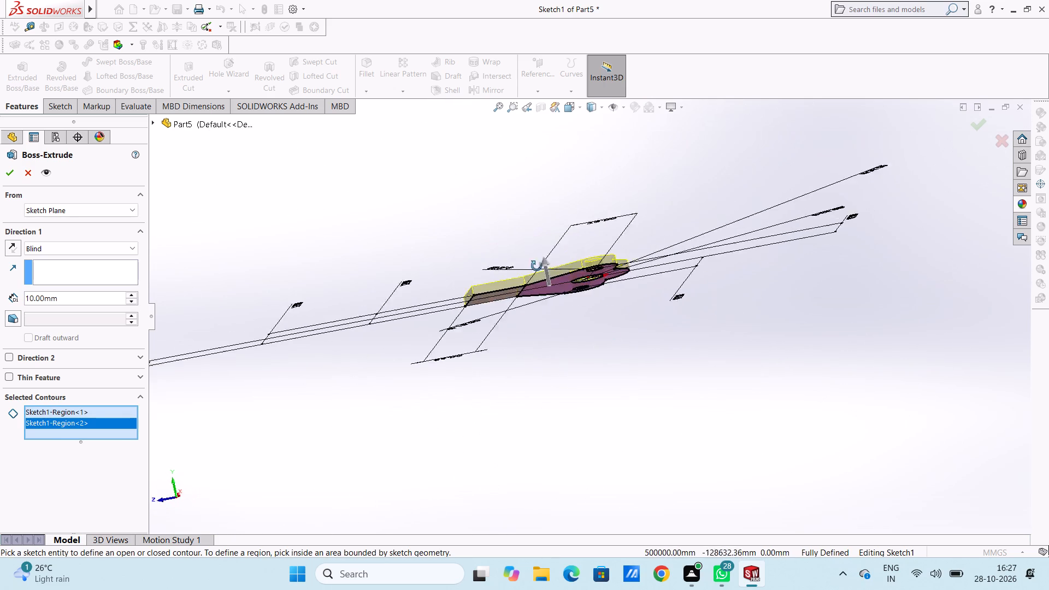
middle_click_drag(537, 266, 580, 374)
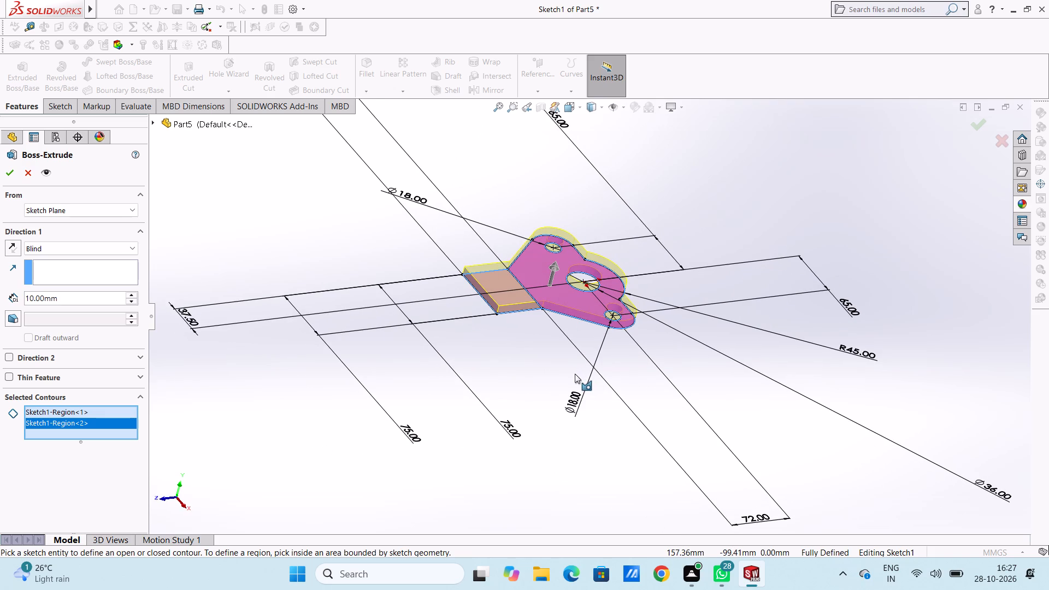
double_click(114, 296)
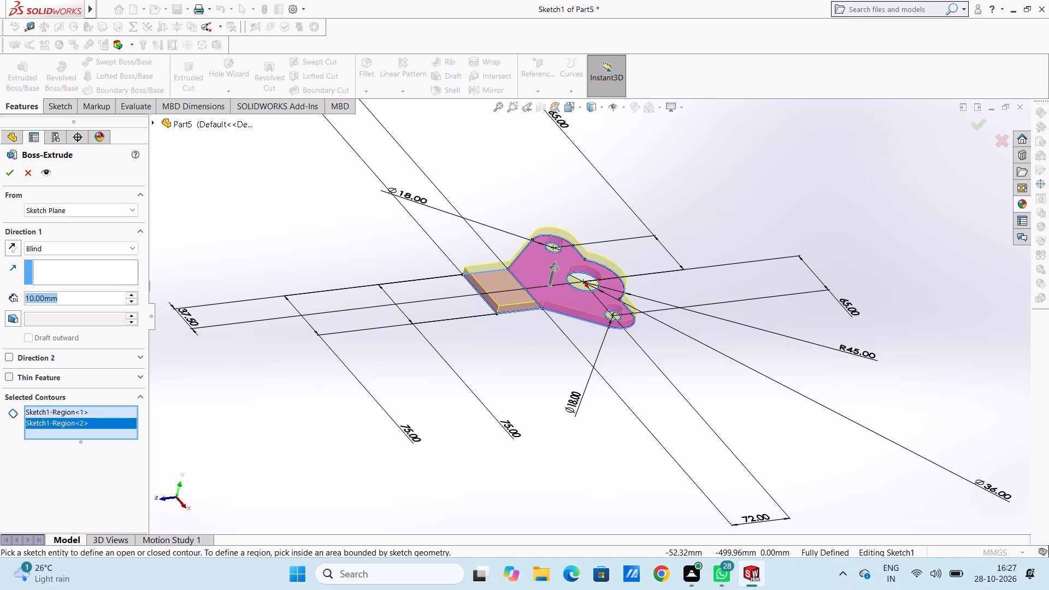
type("14")
key("Return")
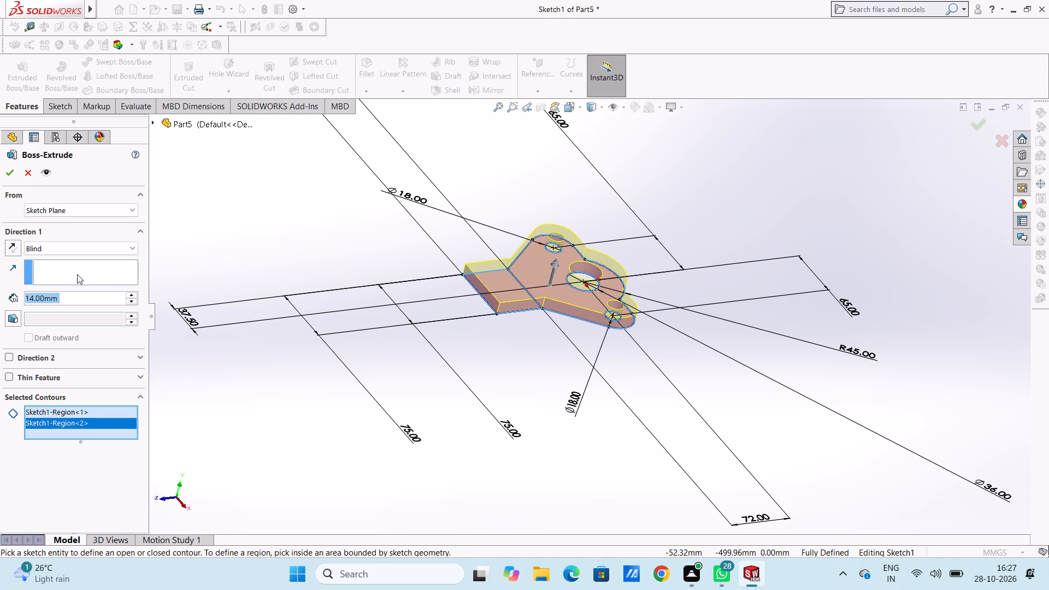
left_click(14, 173)
left_click(246, 238)
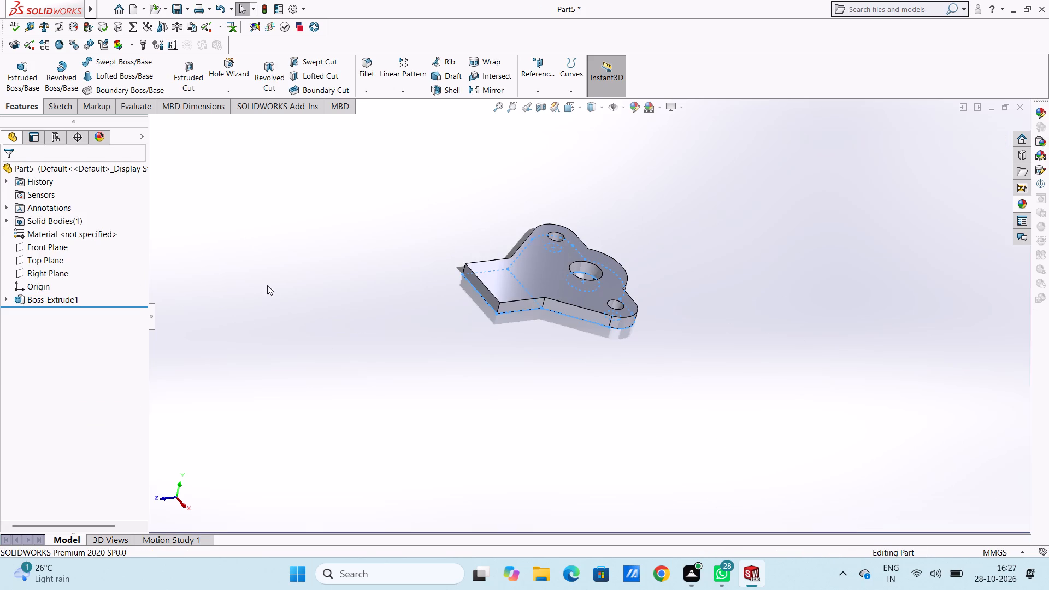
Start a sketch on the plate's top face and draw a 9 mm radius circle on the edge of each small side hole.
middle_click_drag(378, 368, 393, 356)
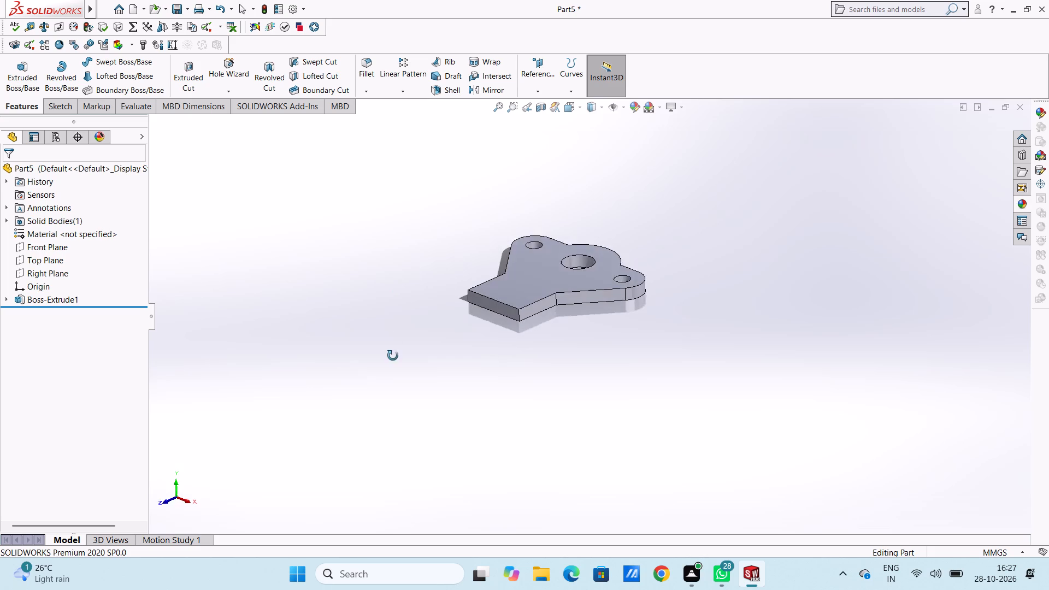
middle_click_drag(393, 356, 393, 362)
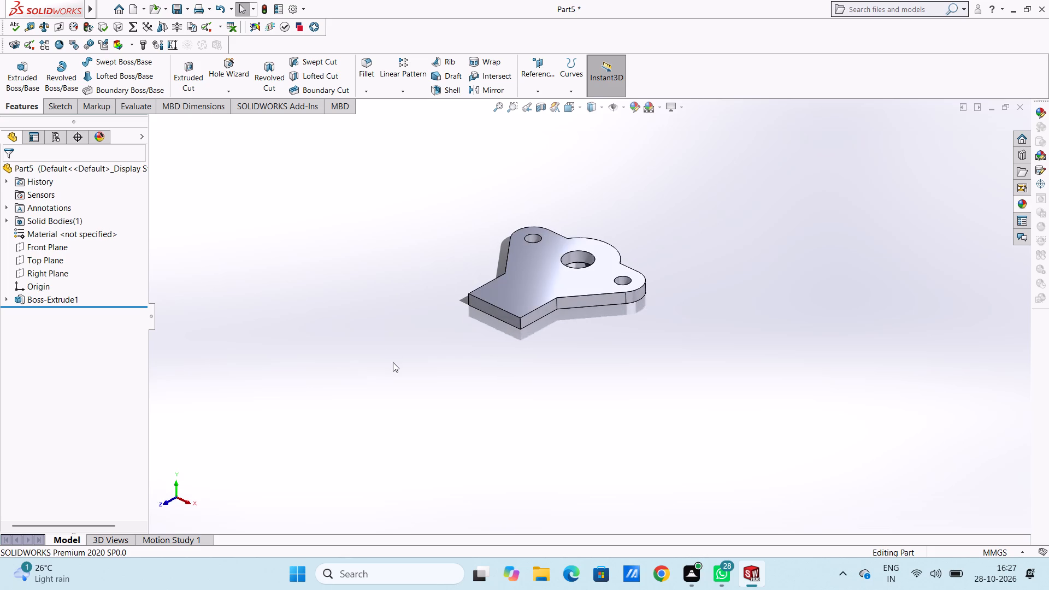
key("ctrl+5")
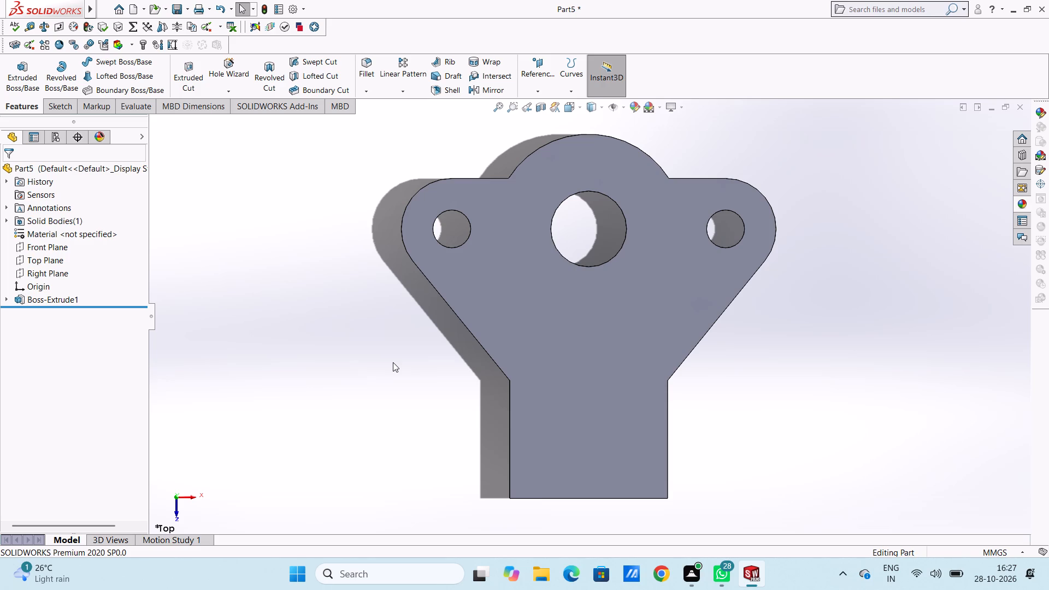
scroll(537, 266, "up", 3)
left_click(578, 234)
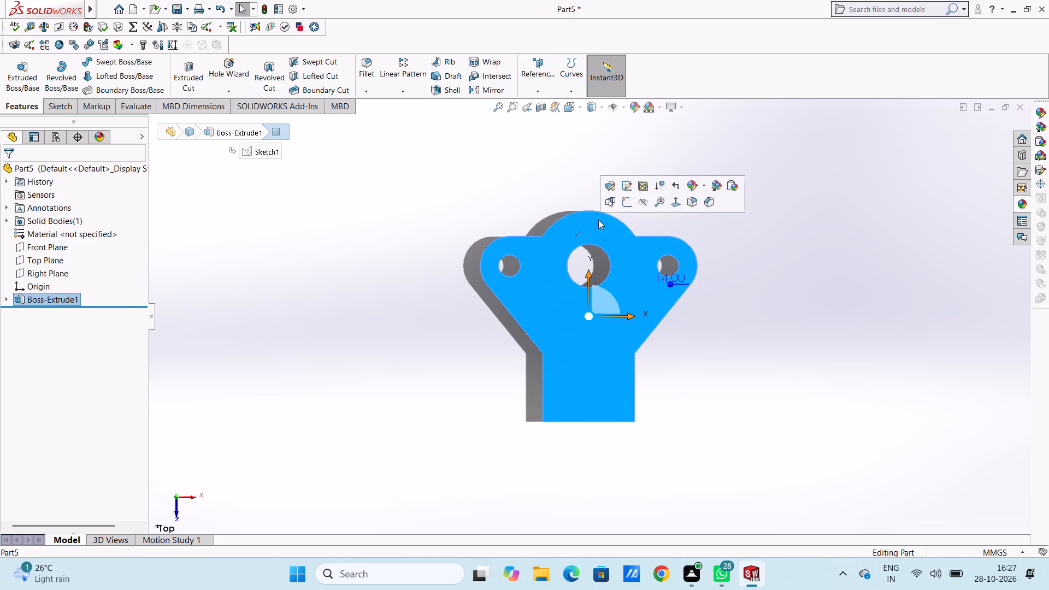
left_click(622, 204)
left_click(553, 184)
scroll(545, 285, "down", 3)
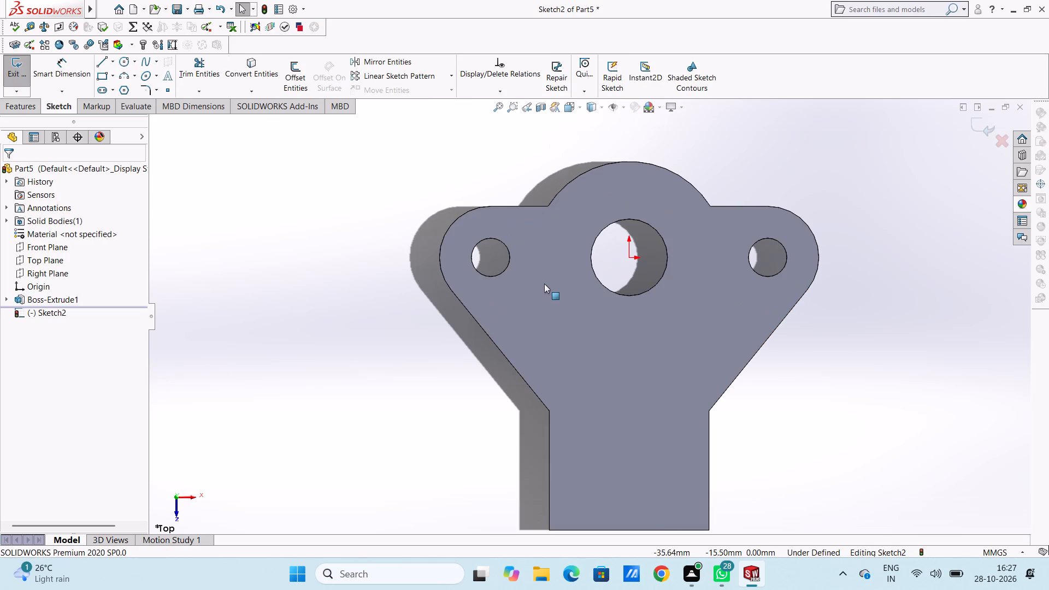
left_click(125, 64)
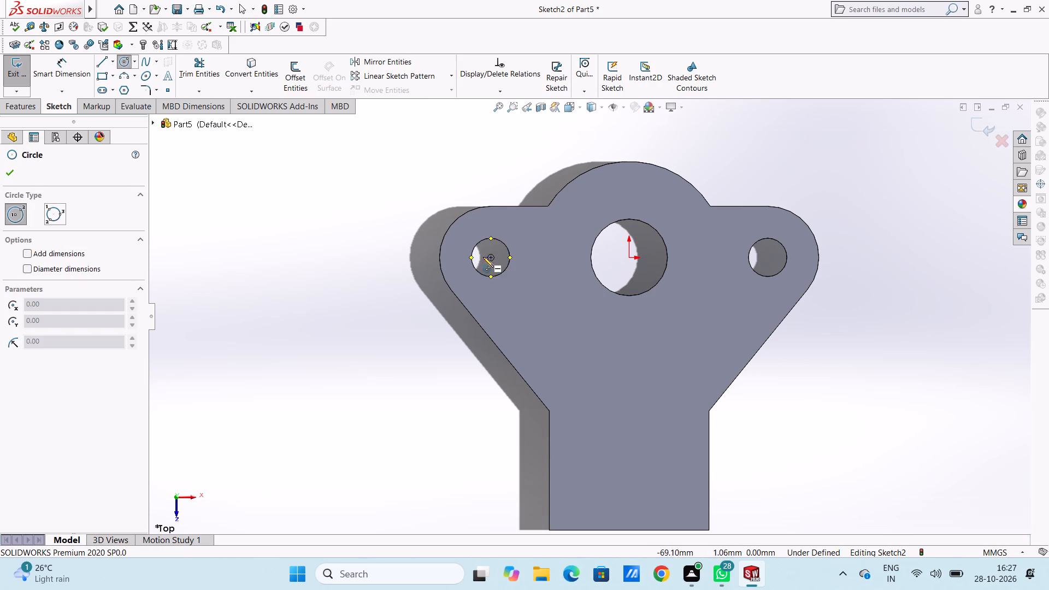
left_click(490, 258)
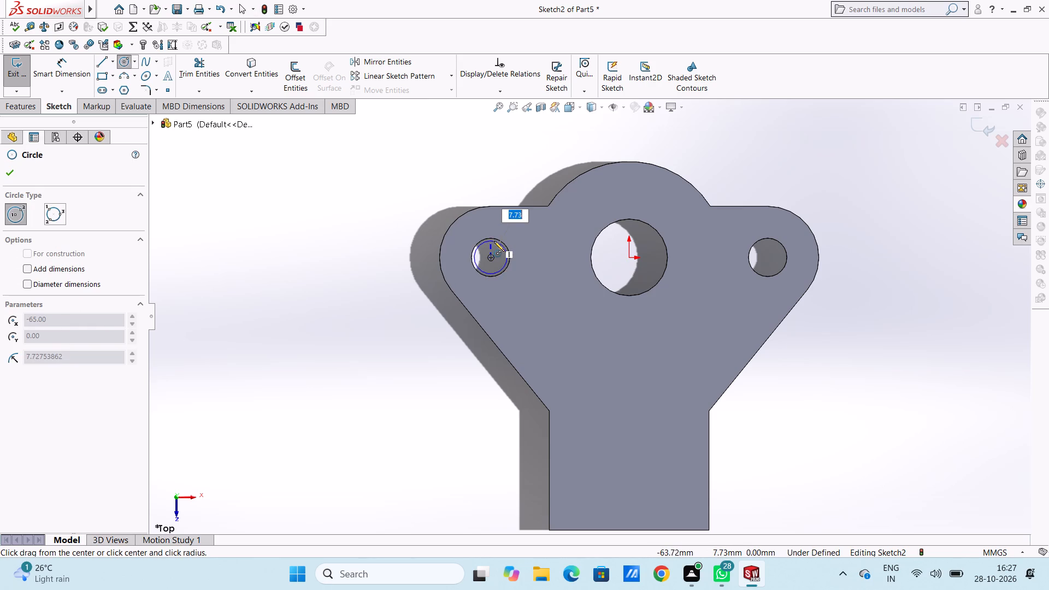
left_click(495, 240)
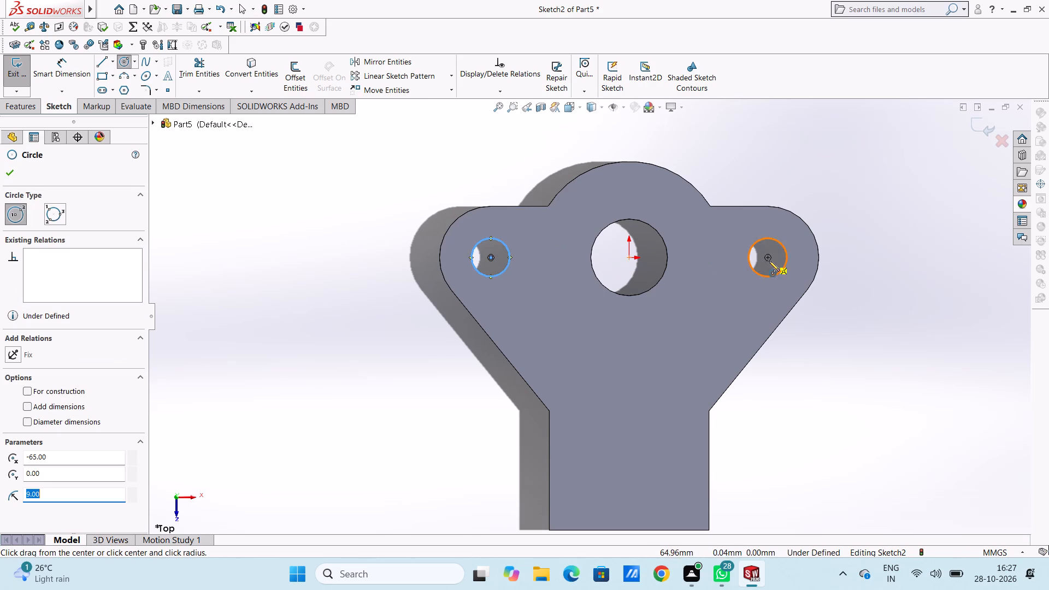
left_click(769, 257)
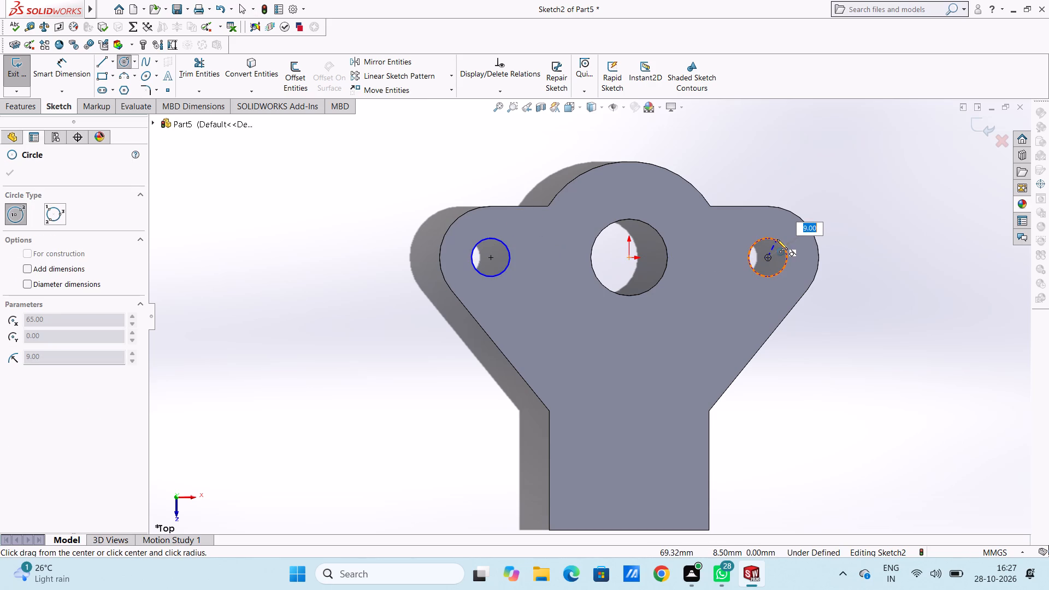
left_click(777, 239)
Draw a larger concentric circle around each small hole, about 15 mm radius at the left hole and 14 mm at the right.
left_click(491, 256)
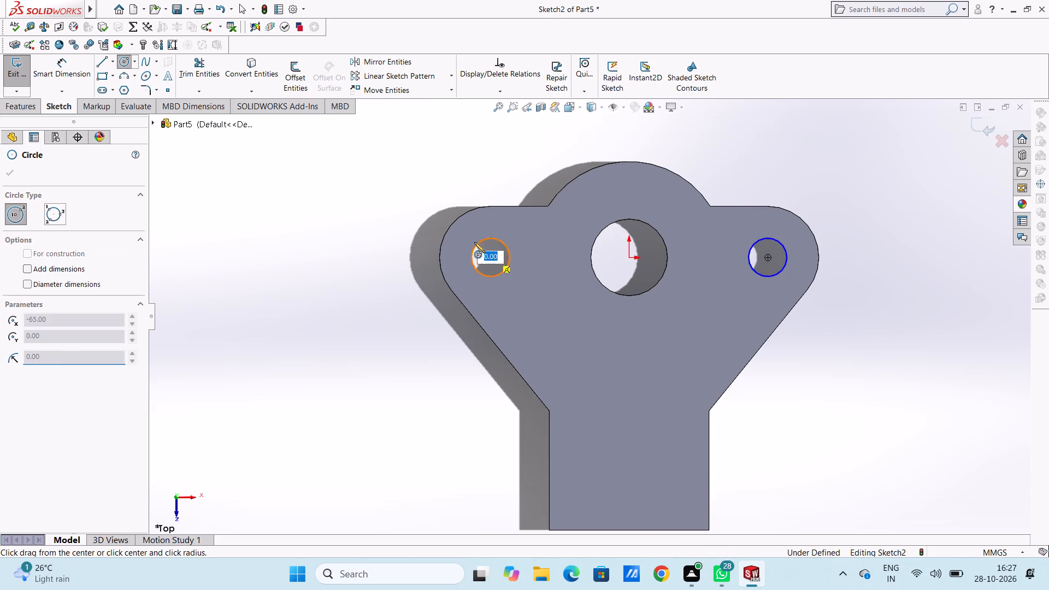
left_click(469, 234)
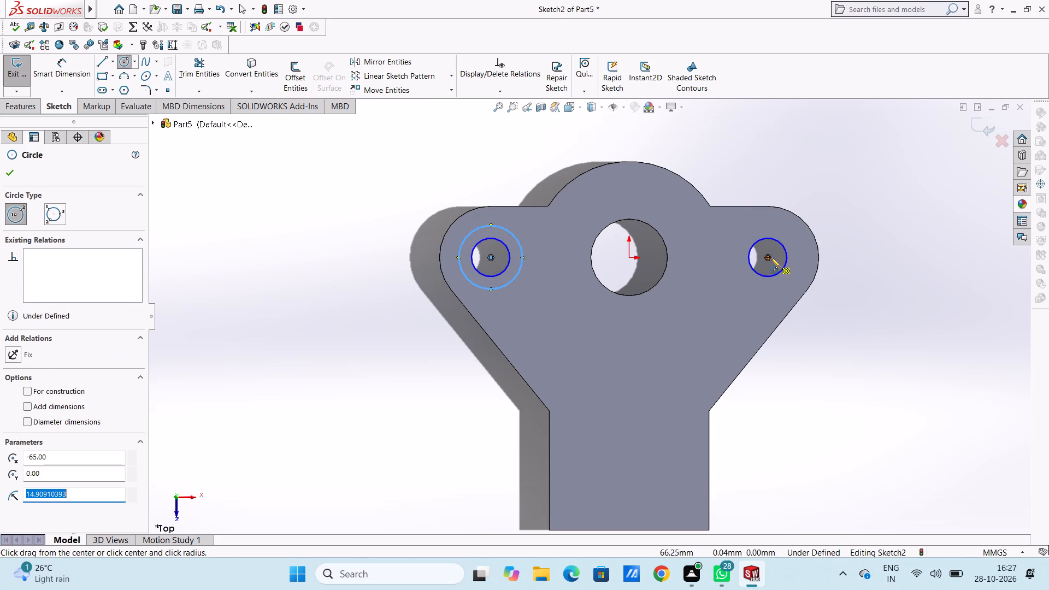
left_click(770, 257)
left_click(790, 238)
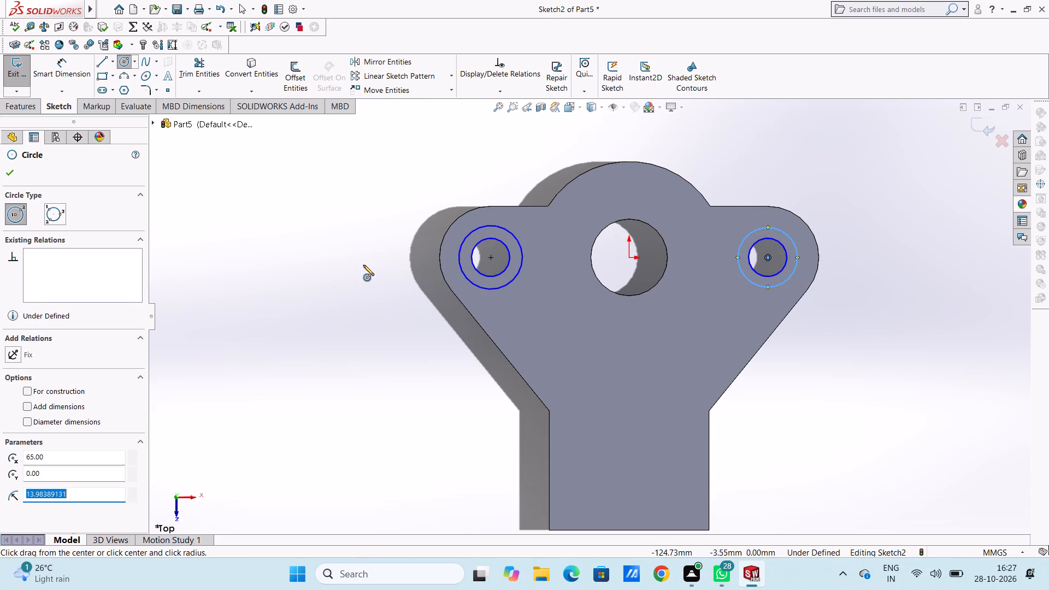
left_click(11, 168)
left_click(322, 189)
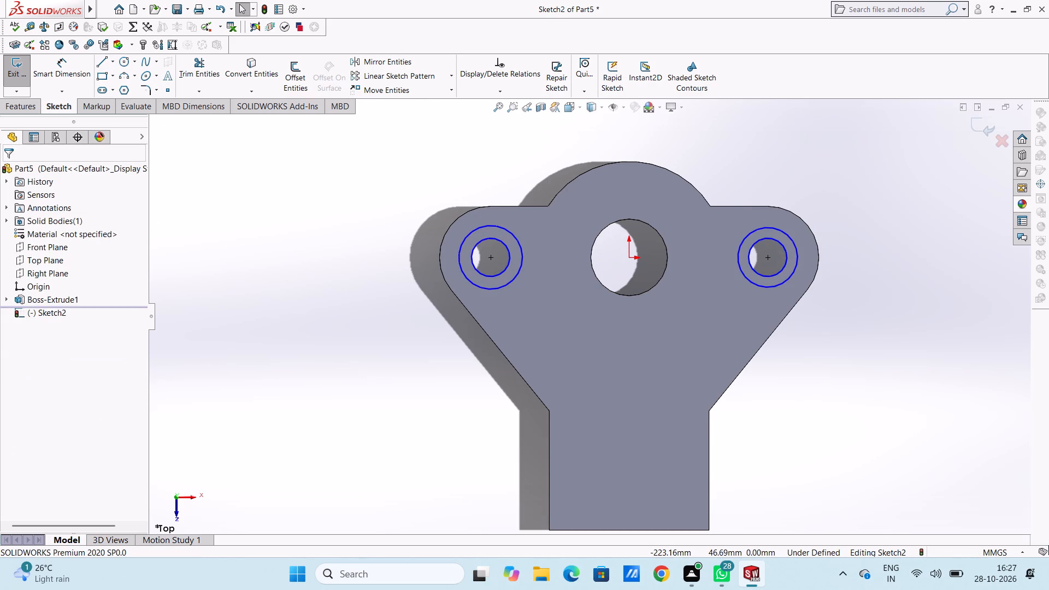
Set the left outer circle's diameter to 36 mm and dimension the left inner circle's diameter, placing both dimensions left of the plate.
left_click(76, 66)
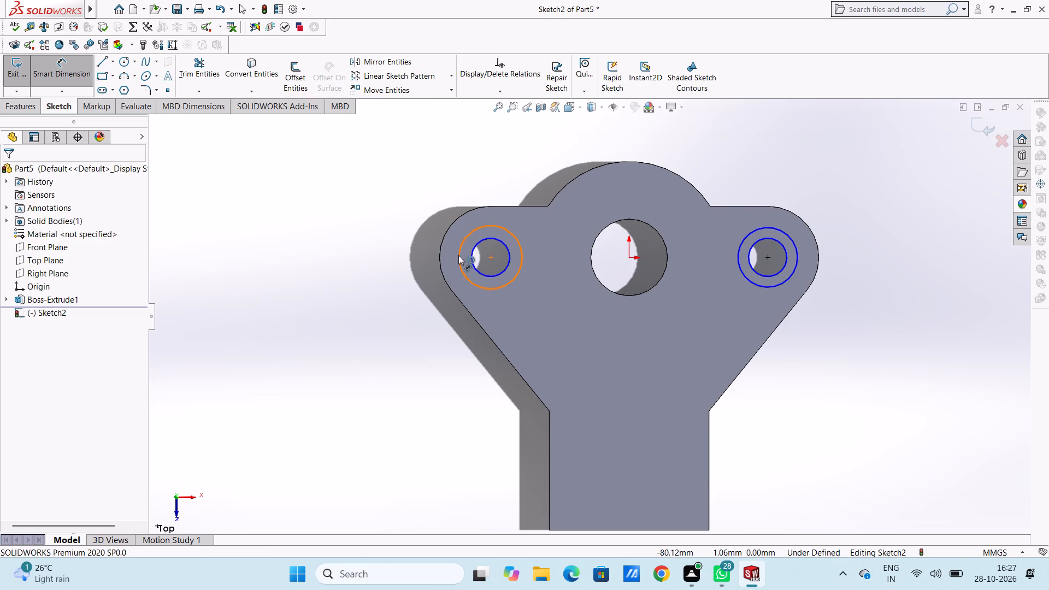
left_click(458, 255)
left_click(294, 176)
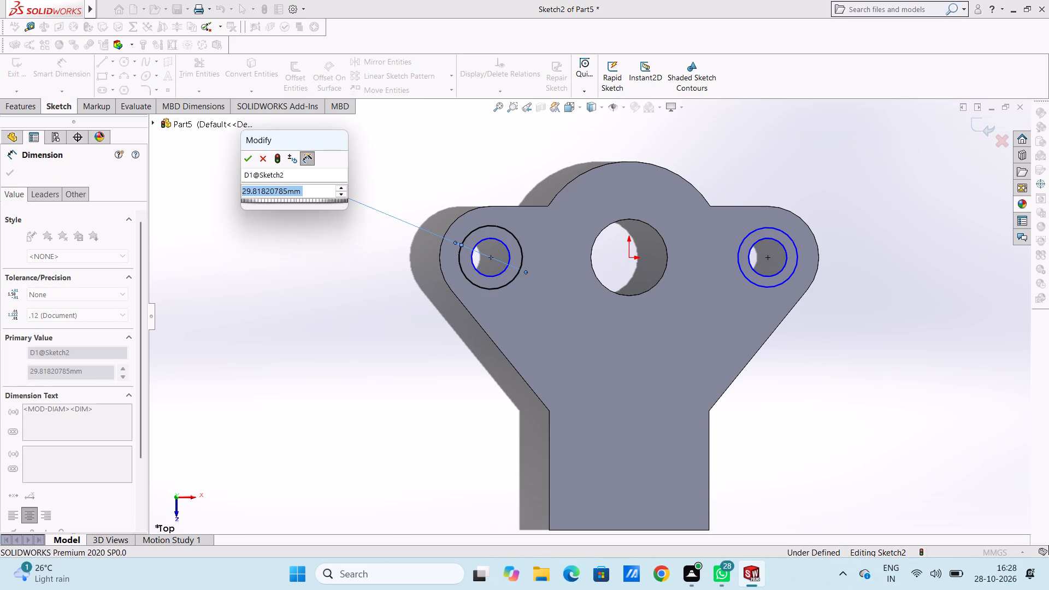
type("36")
key("Return")
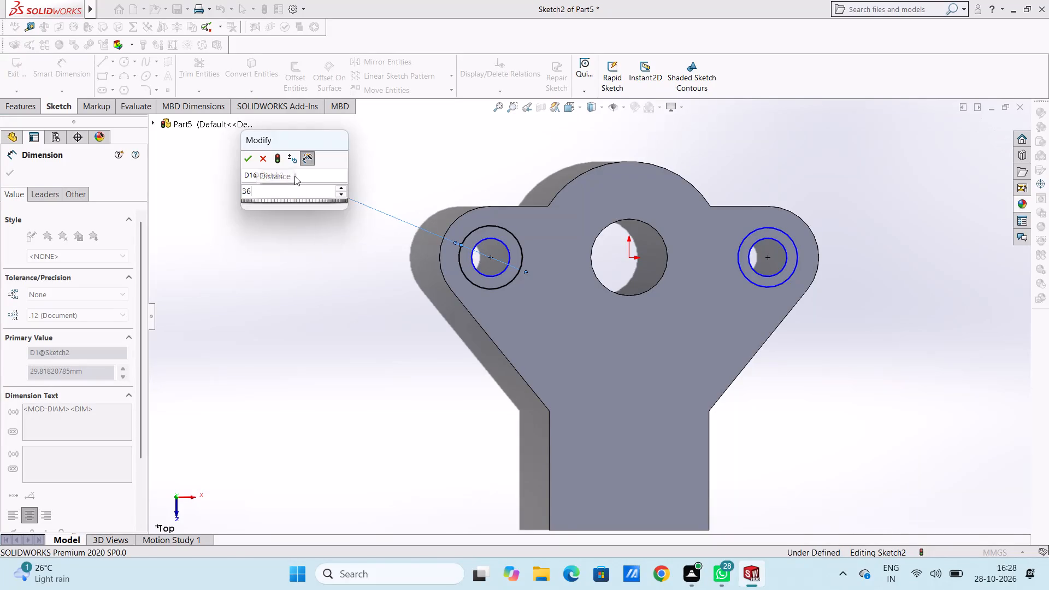
left_click(296, 275)
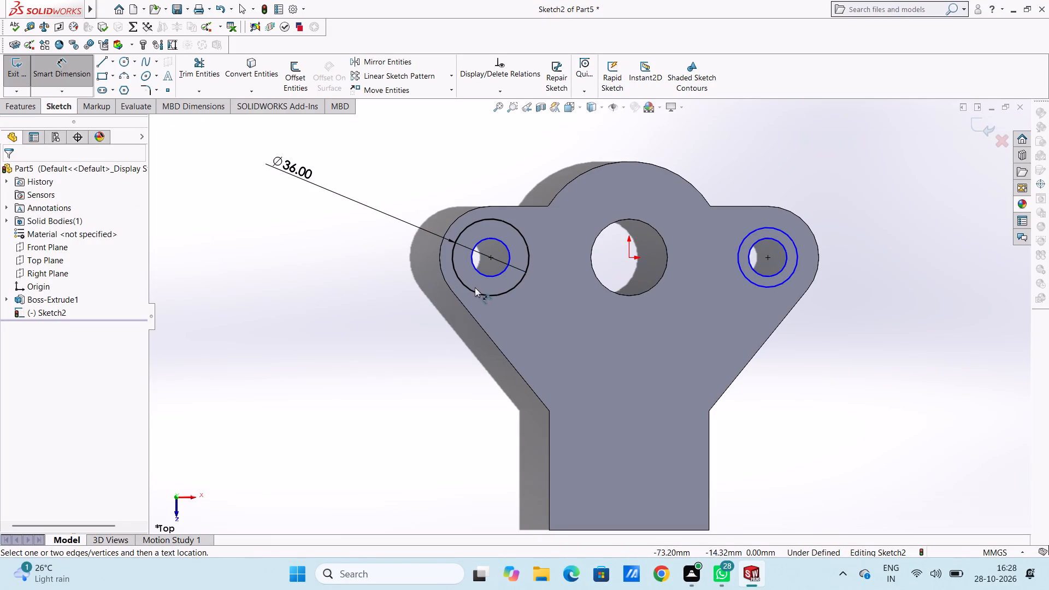
left_click(484, 276)
left_click(272, 347)
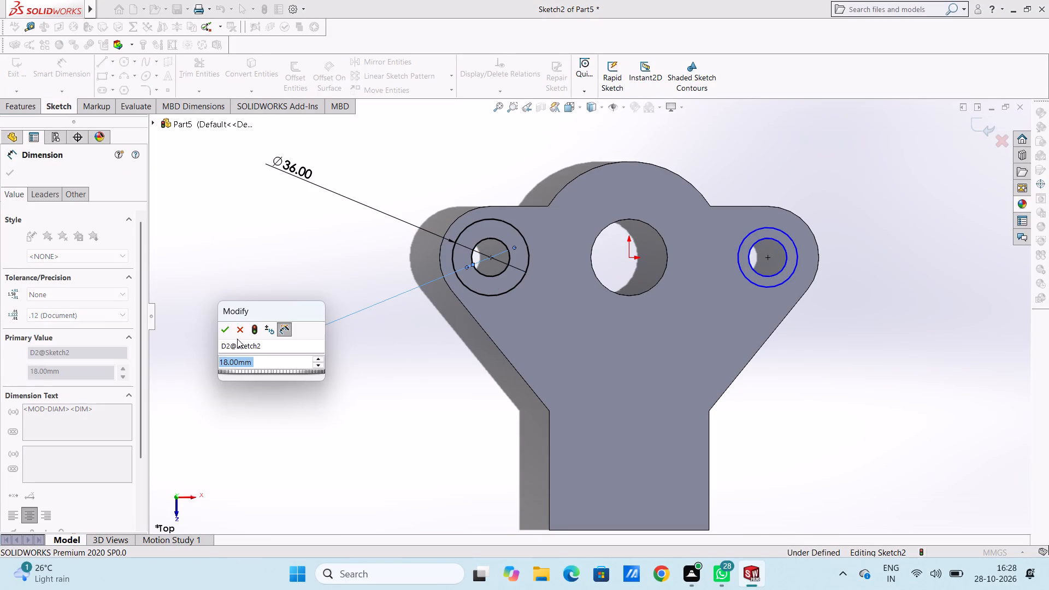
left_click(228, 333)
left_click(227, 308)
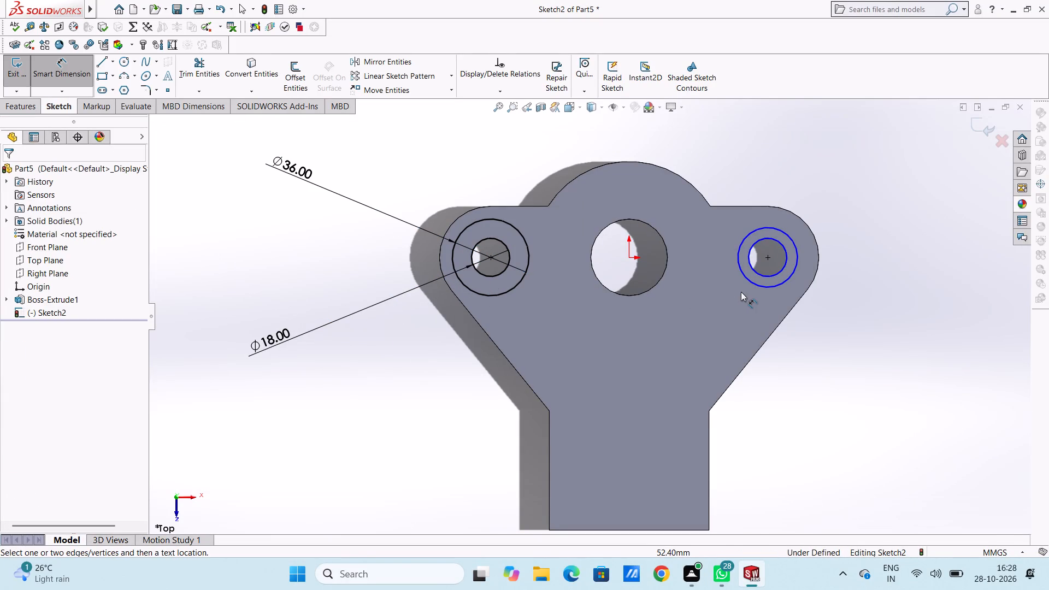
Set the right outer circle's diameter to 36 mm and dimension the right inner circle's diameter, placing both dimensions right of the plate.
left_click(795, 251)
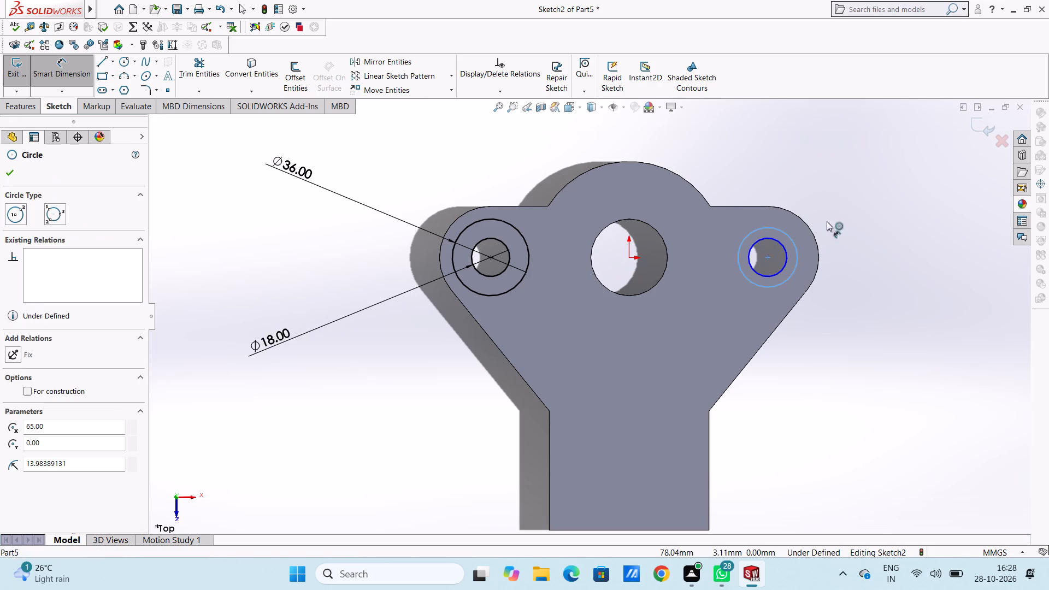
left_click(875, 187)
type("36")
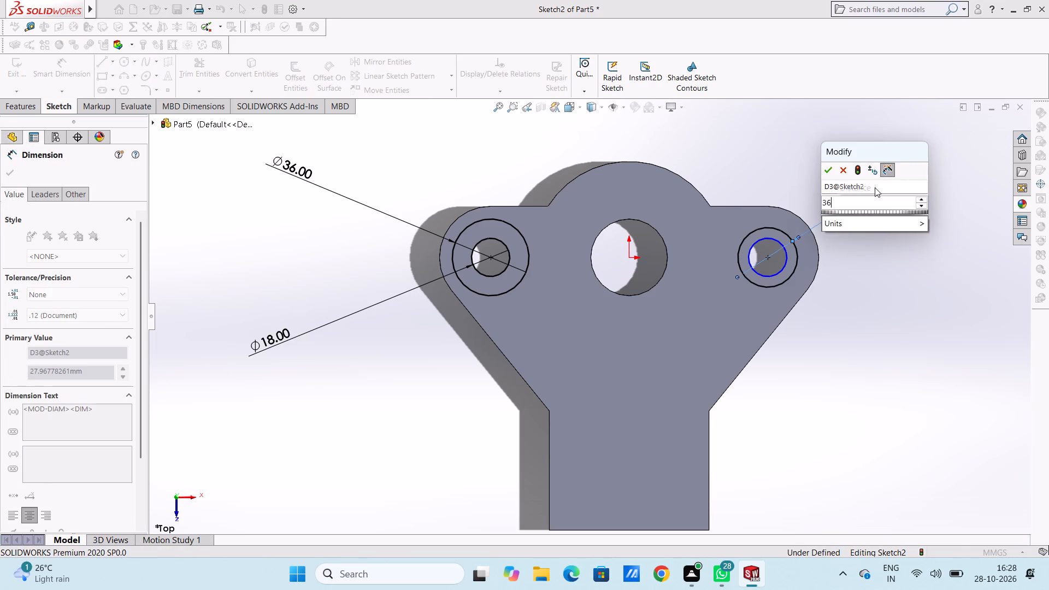
key("Return")
left_click(875, 255)
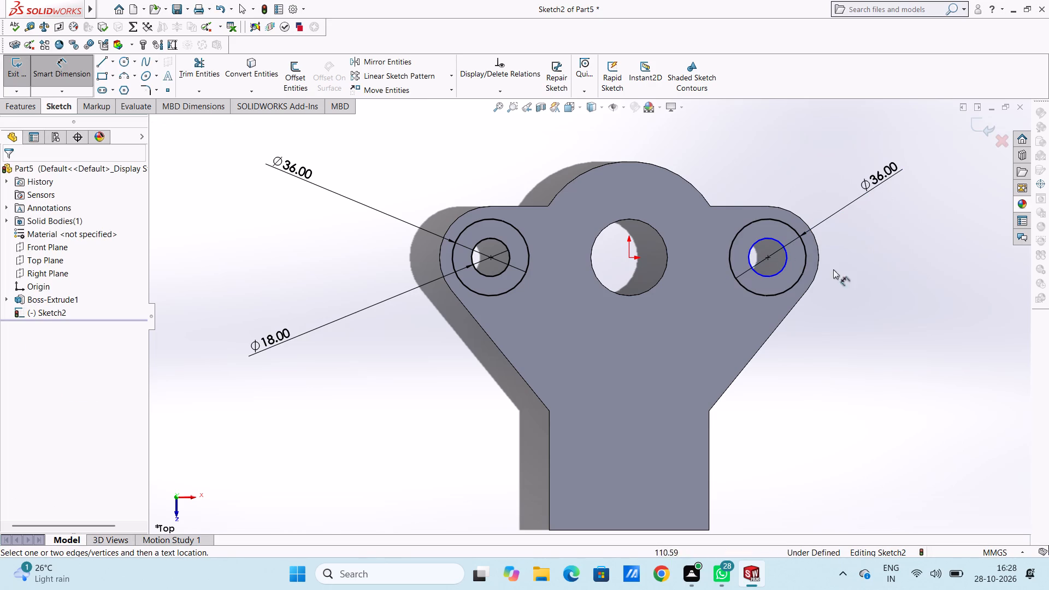
left_click(786, 264)
left_click(912, 353)
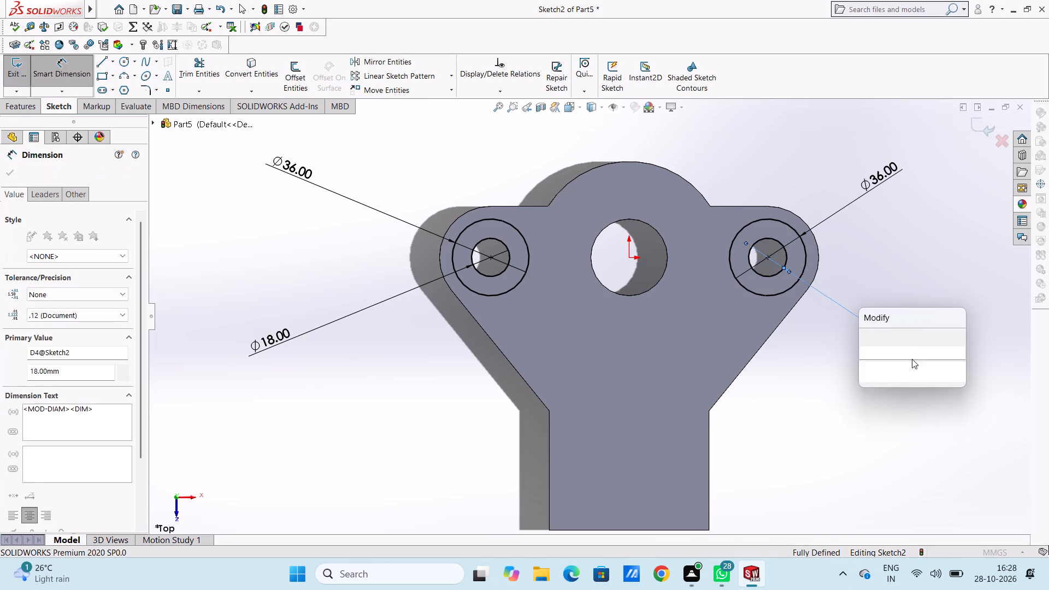
left_click(862, 338)
left_click(850, 367)
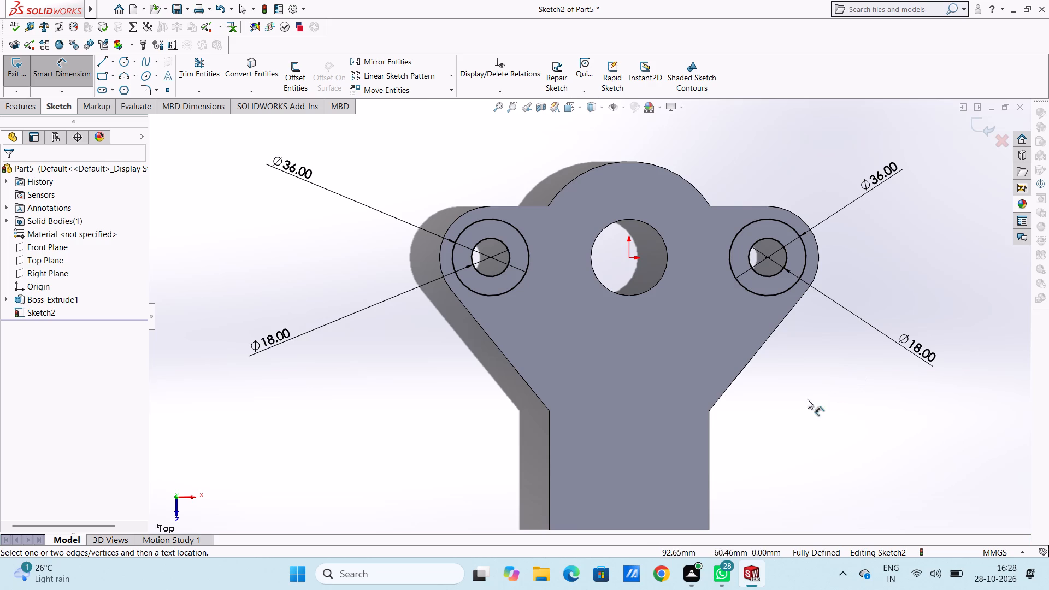
Extrude the two ring profiles around the small holes as 5 mm blind bosses merged with the plate.
middle_click_drag(738, 428, 693, 295)
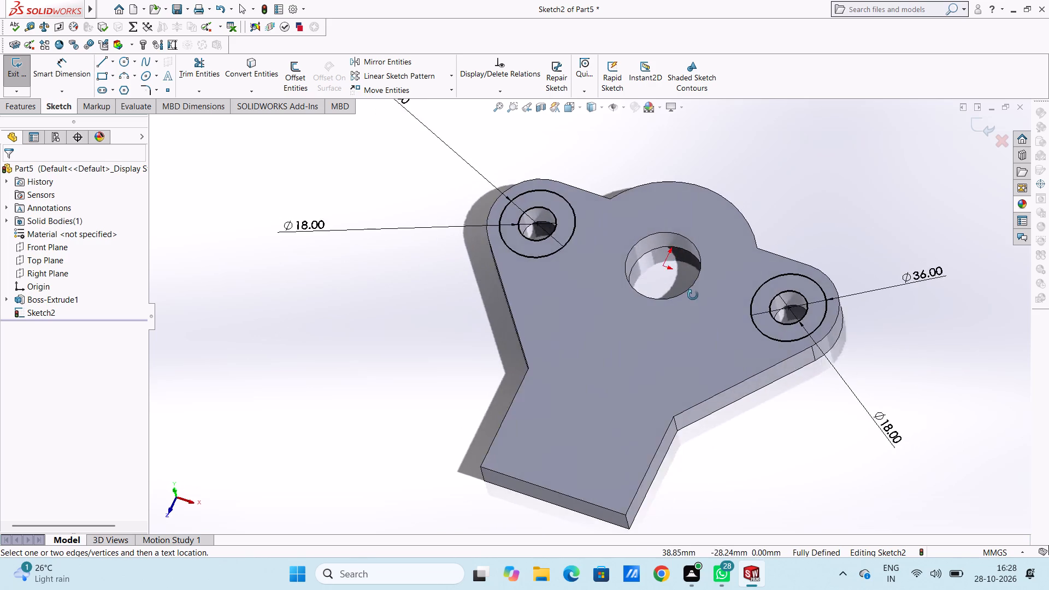
middle_click_drag(693, 295, 697, 275)
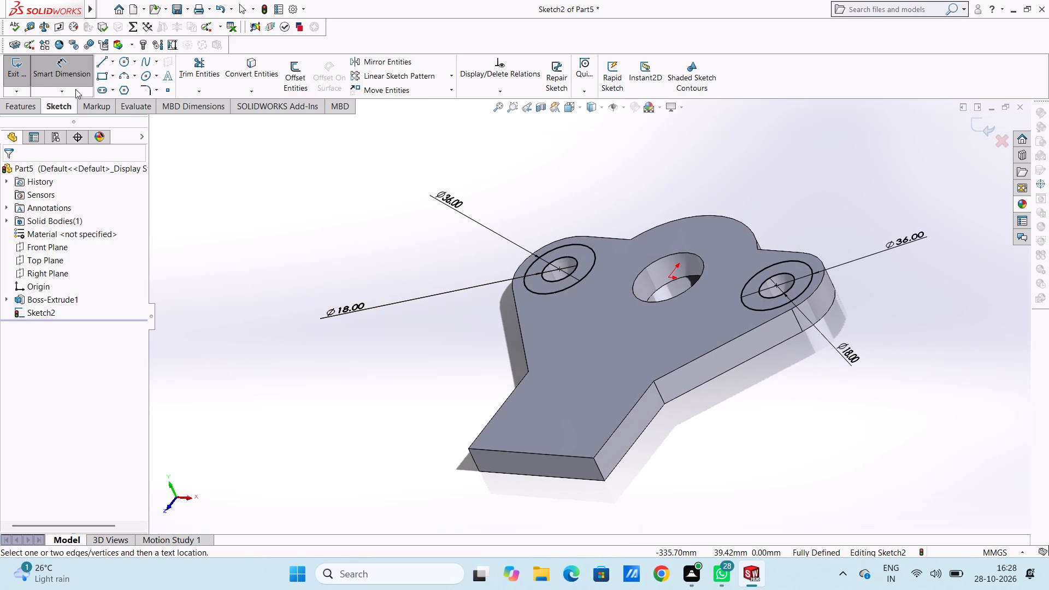
left_click_drag(73, 76, 73, 85)
left_click(27, 100)
left_click(25, 82)
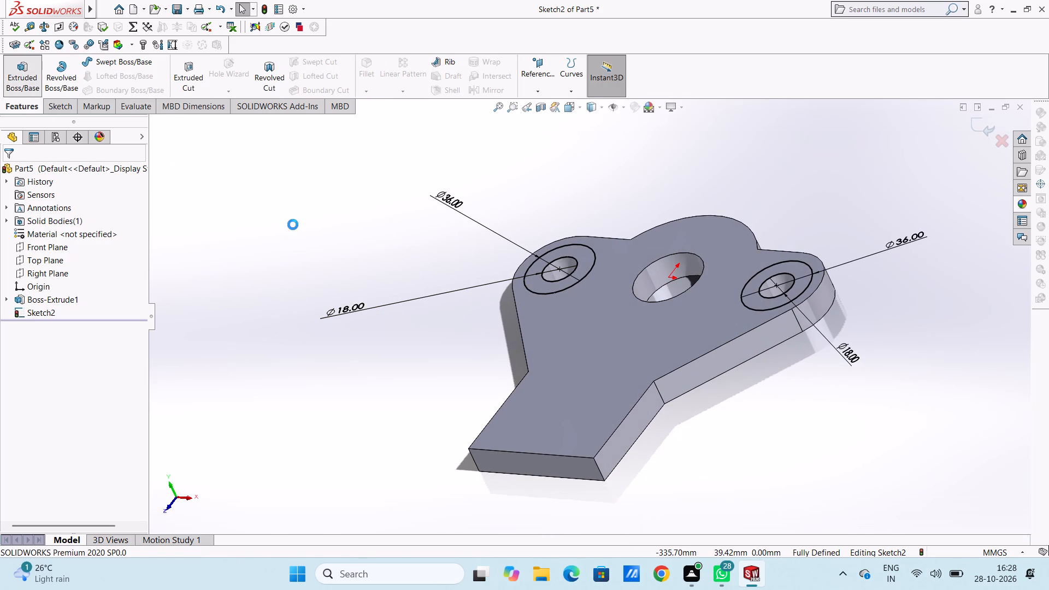
key("5")
key("Return")
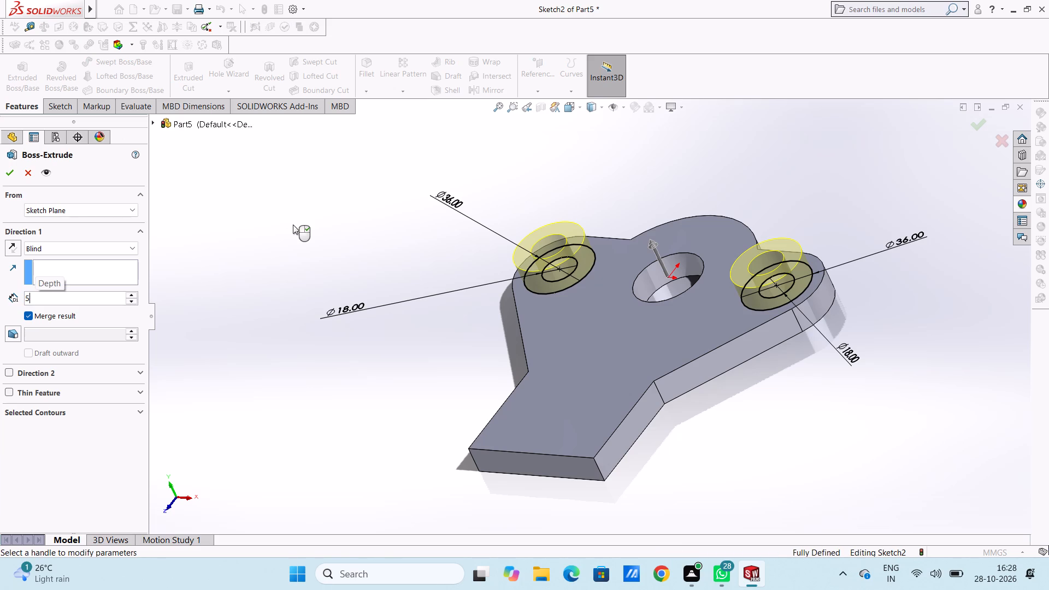
left_click(15, 175)
left_click(258, 217)
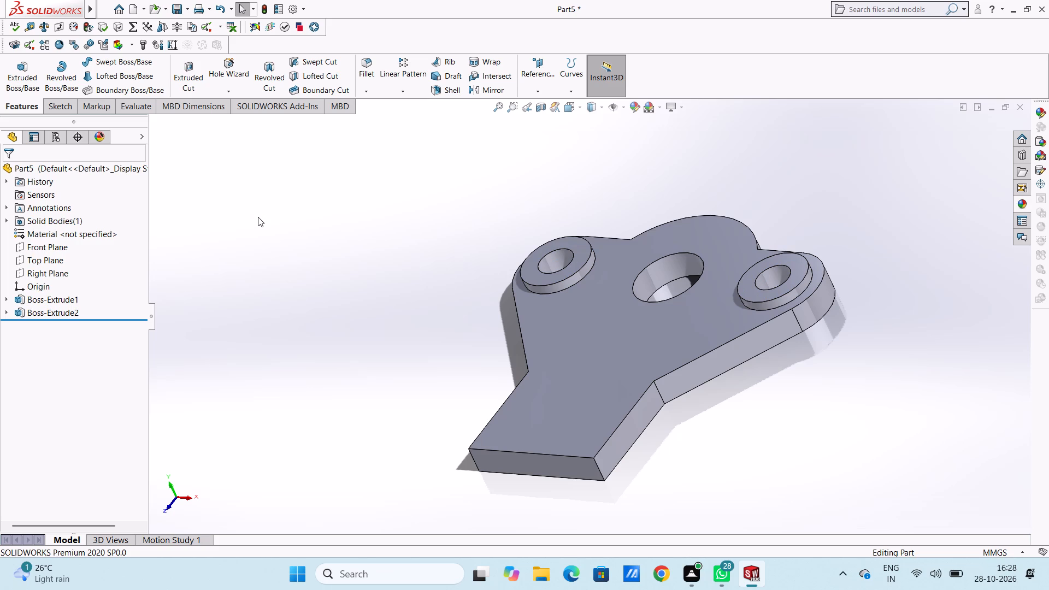
Set up a blind boss extrusion of the base sketch's rectangular tab region with a depth of 45+26 mm, merged with the plate.
scroll(442, 237, "up", 3)
scroll(670, 421, "down", 1)
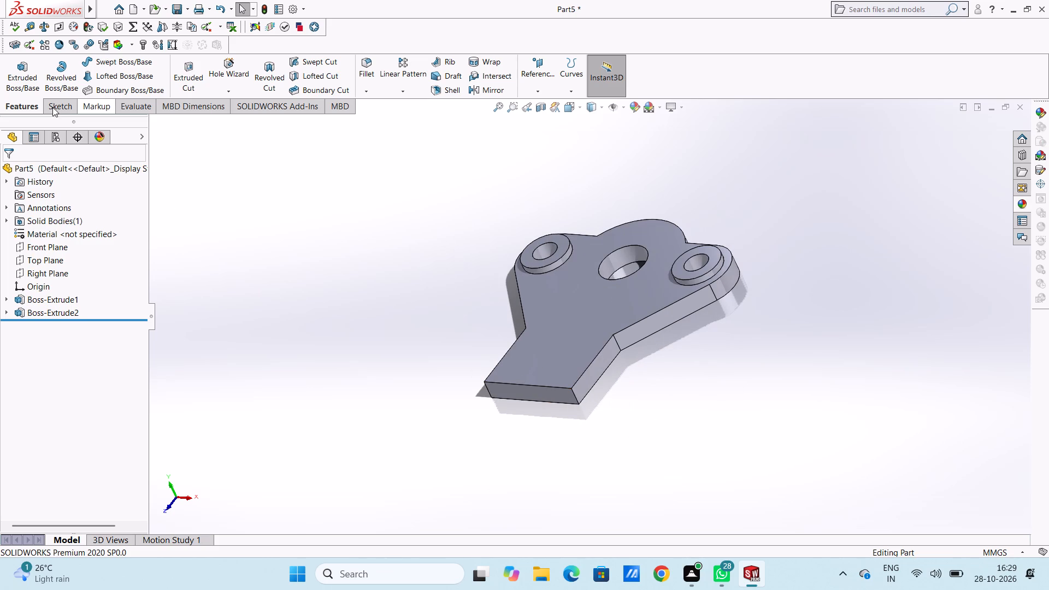
left_click(5, 300)
left_click(52, 312)
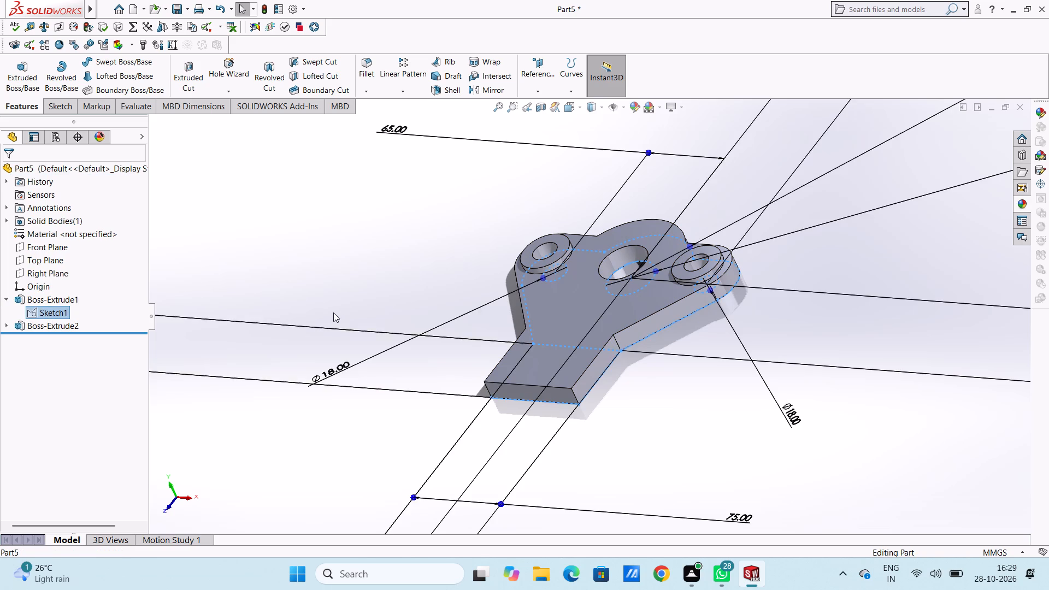
left_click(28, 85)
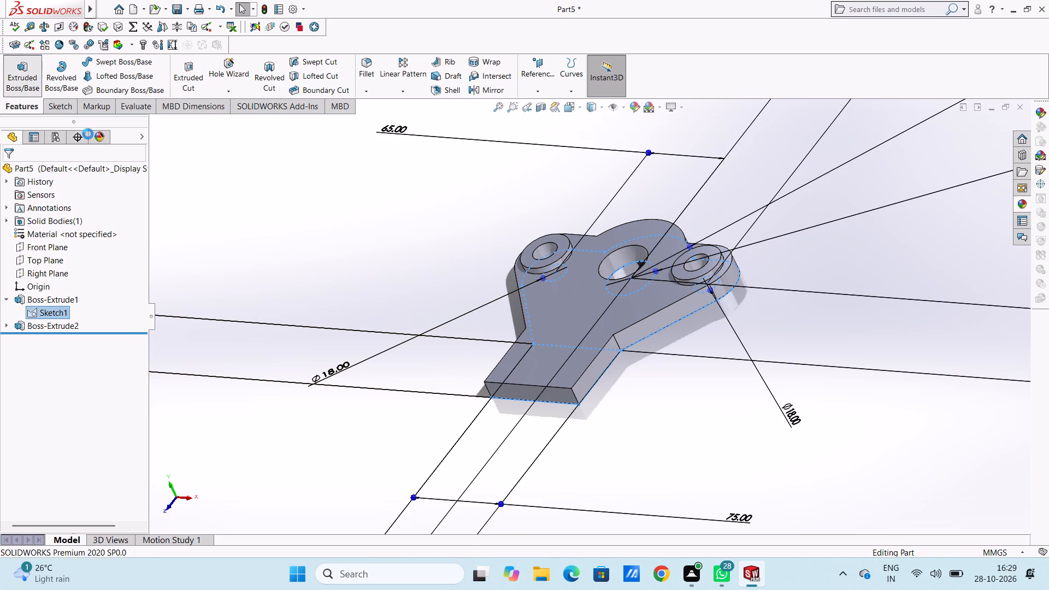
left_click(537, 372)
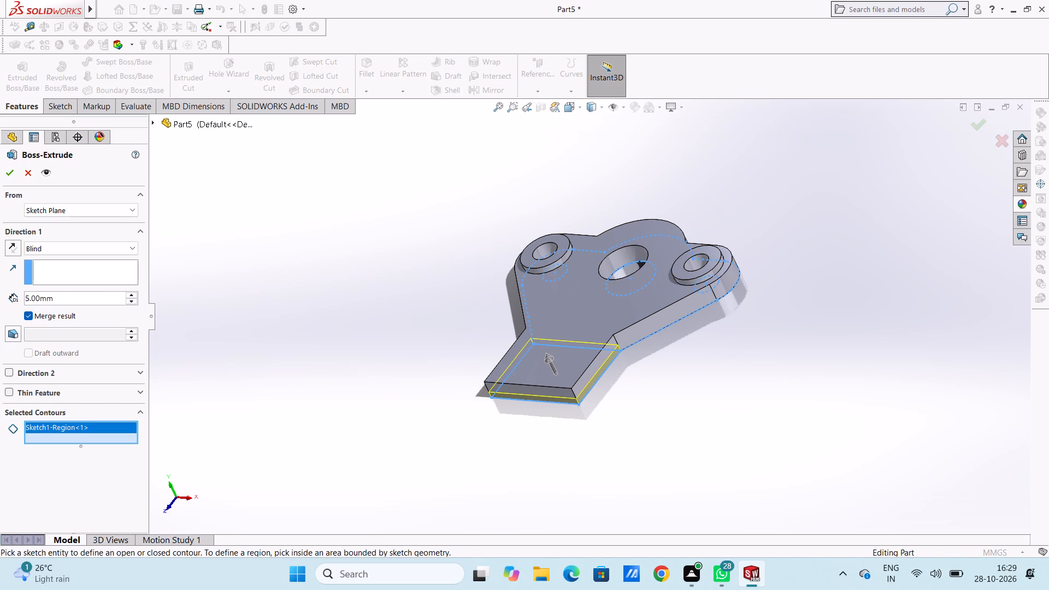
double_click(76, 299)
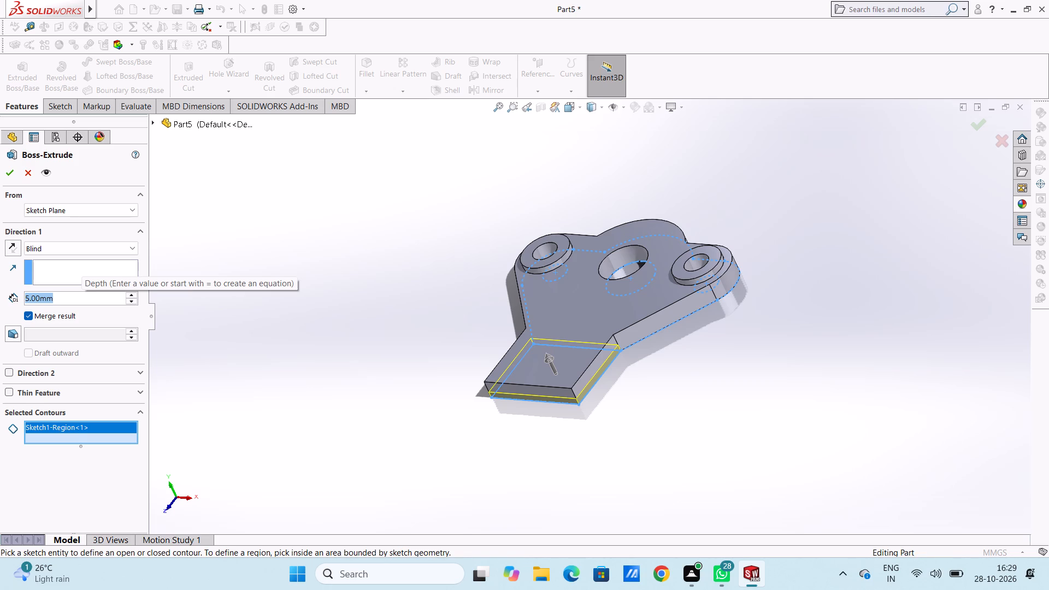
type("45+")
type("26")
key("Return")
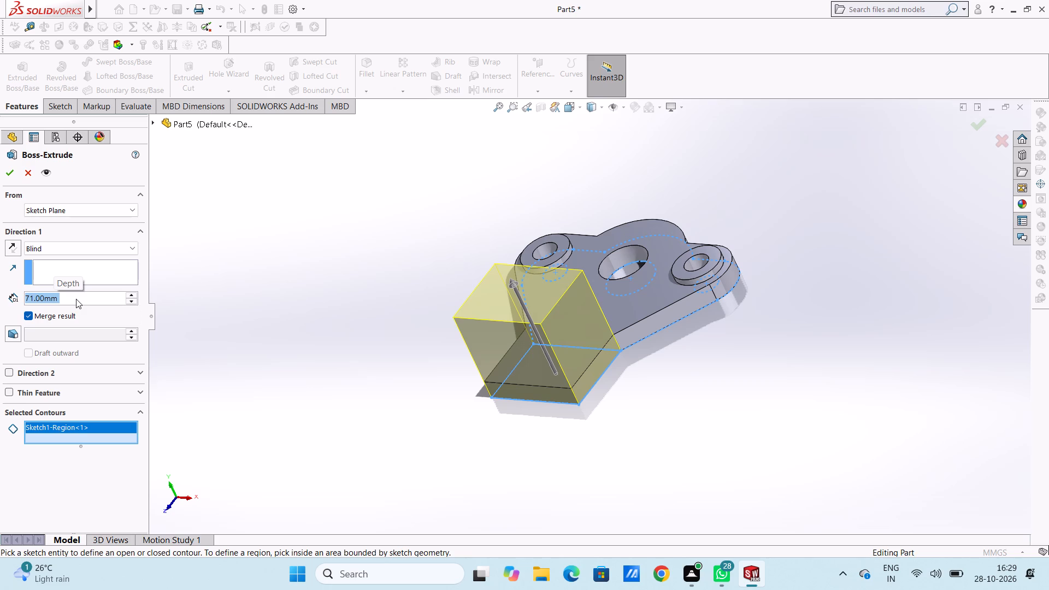
middle_click_drag(376, 380, 372, 253)
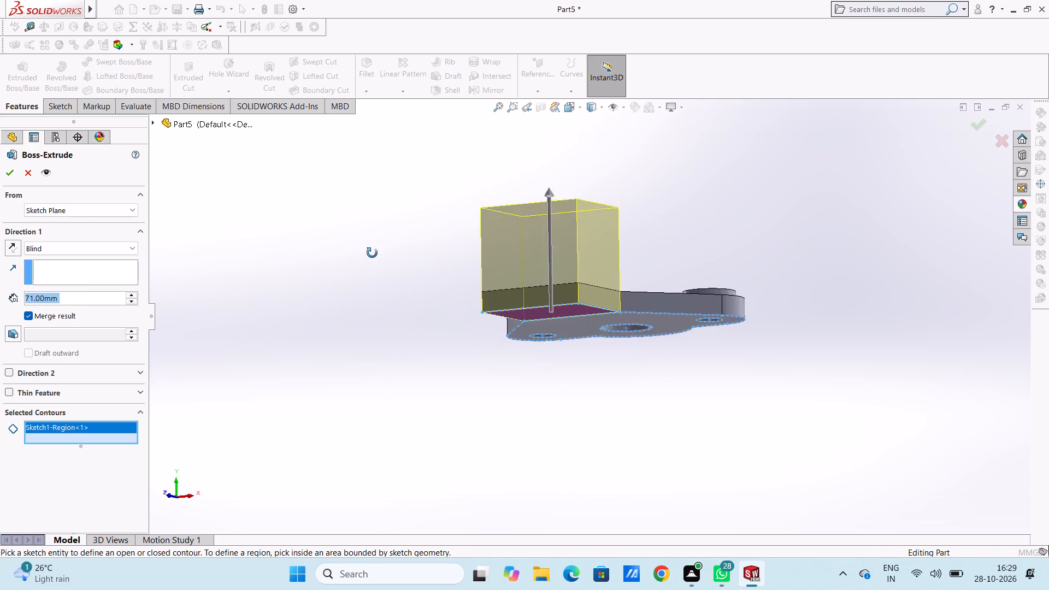
middle_click_drag(372, 253, 336, 308)
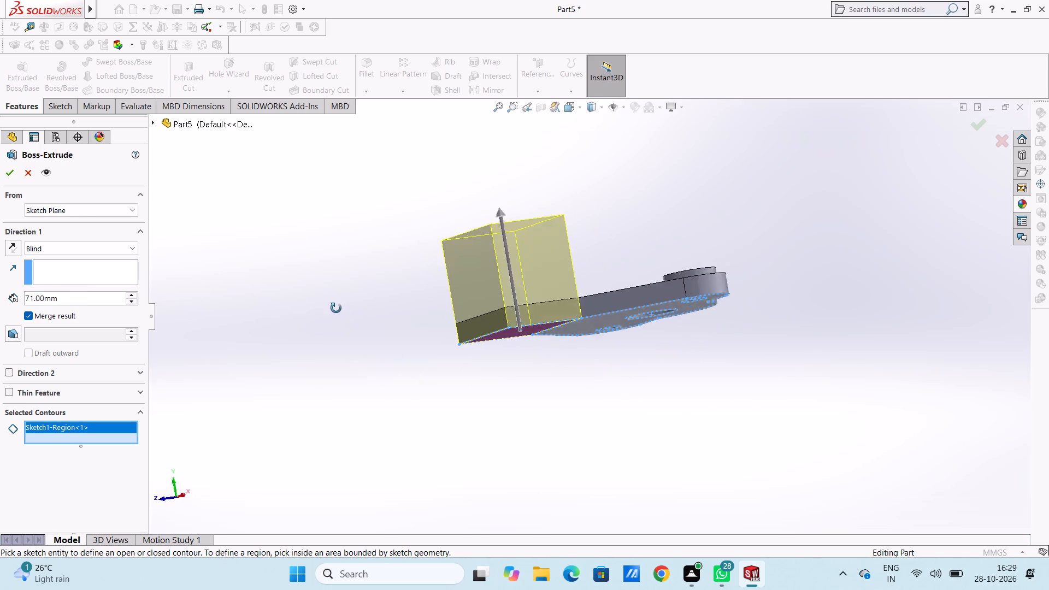
middle_click_drag(336, 308, 335, 347)
Set the tab extrusion's depth to 45+28 mm and create the 73 mm block.
double_click(107, 295)
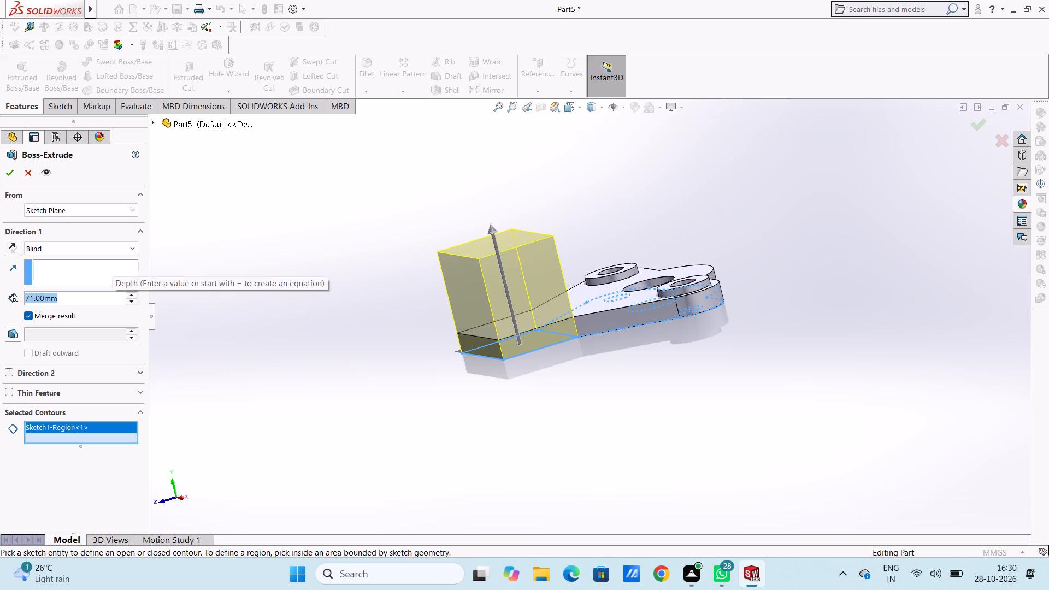
type("45+")
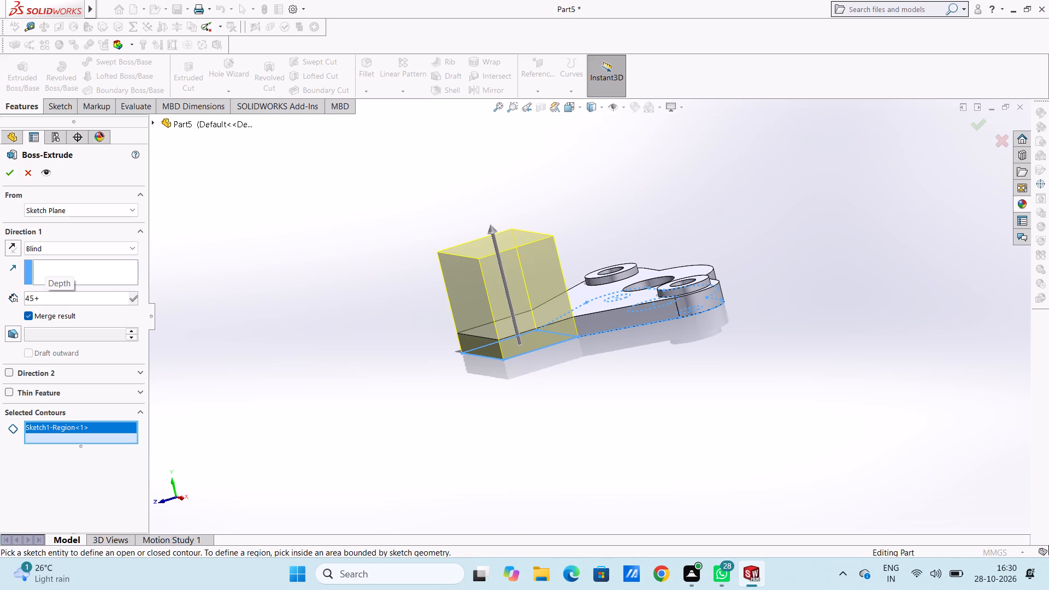
type("28")
key("Return")
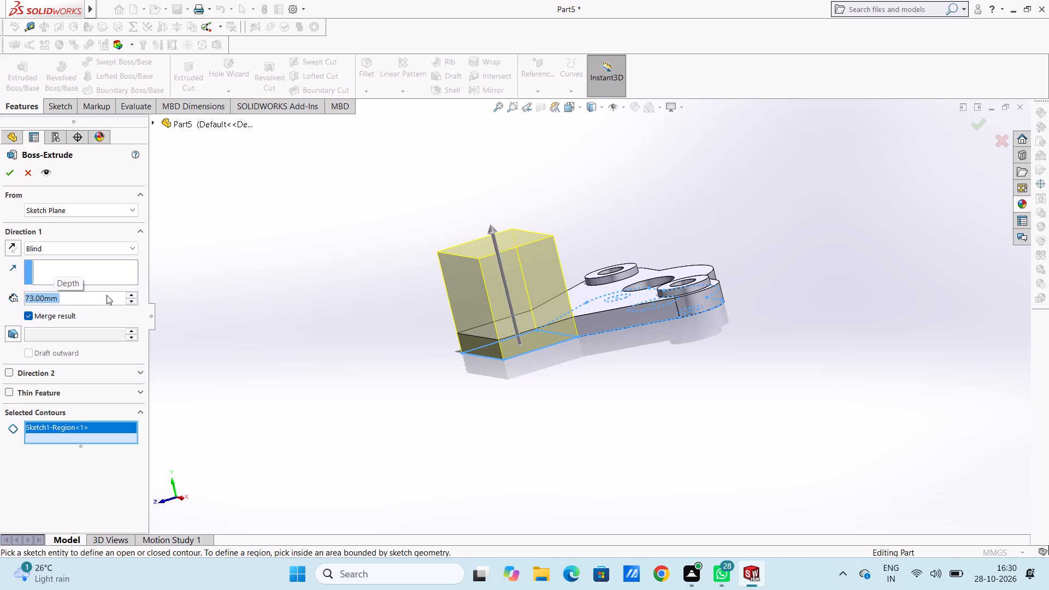
left_click(7, 175)
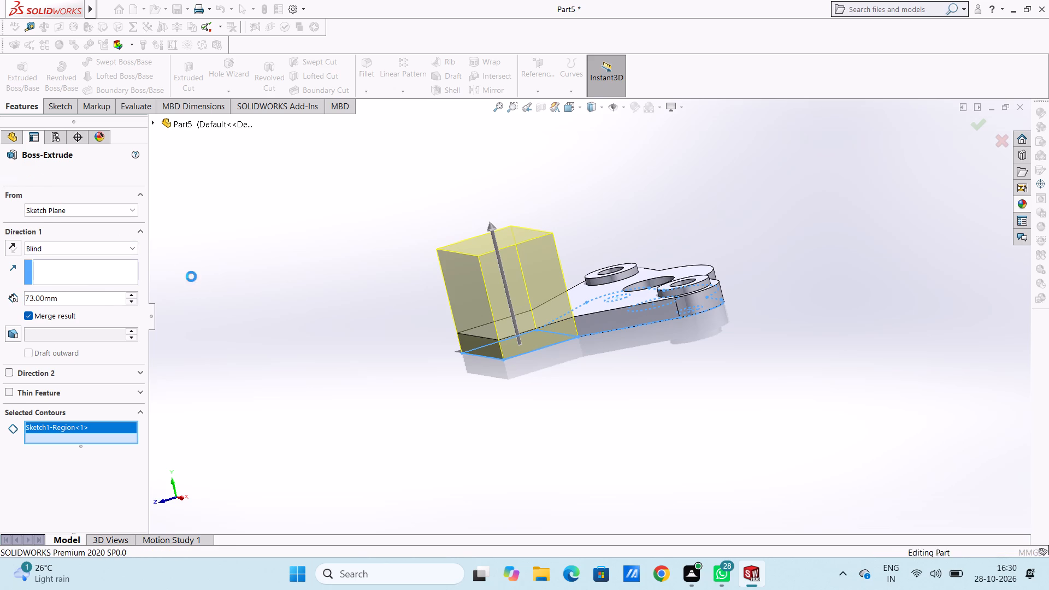
left_click(214, 291)
Fillet the rectangular block's front and rear top edges across its width with a 28 mm symmetric radius.
middle_click_drag(331, 308, 350, 326)
left_click(366, 60)
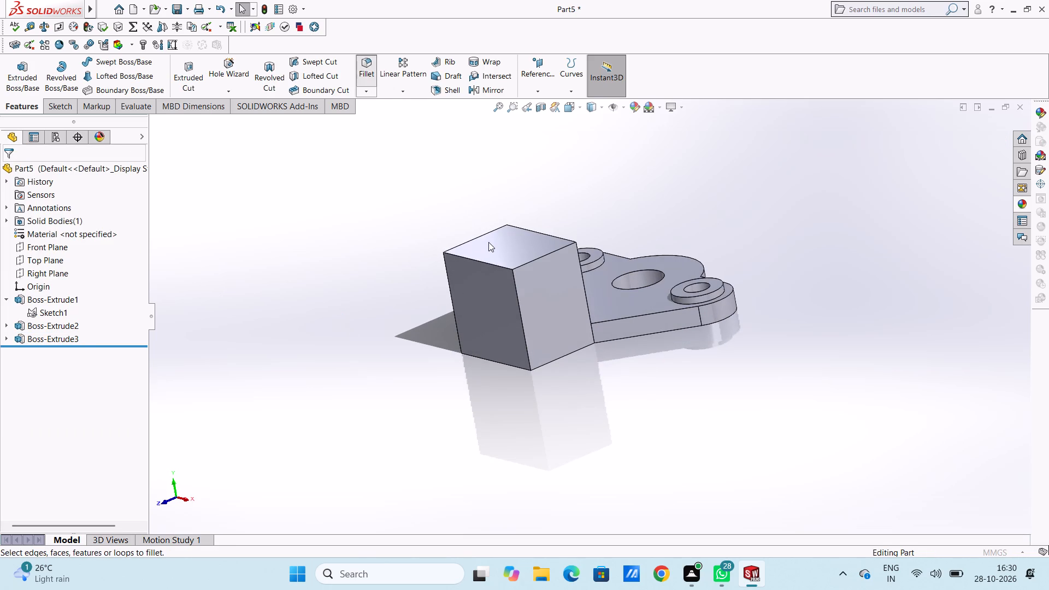
left_click(489, 262)
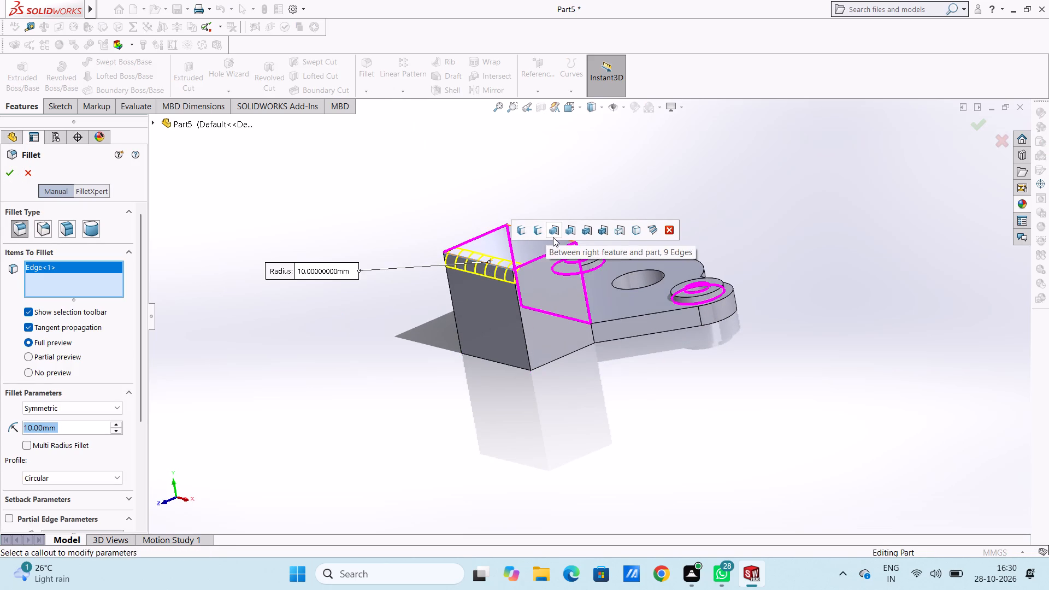
scroll(568, 240, "down", 4)
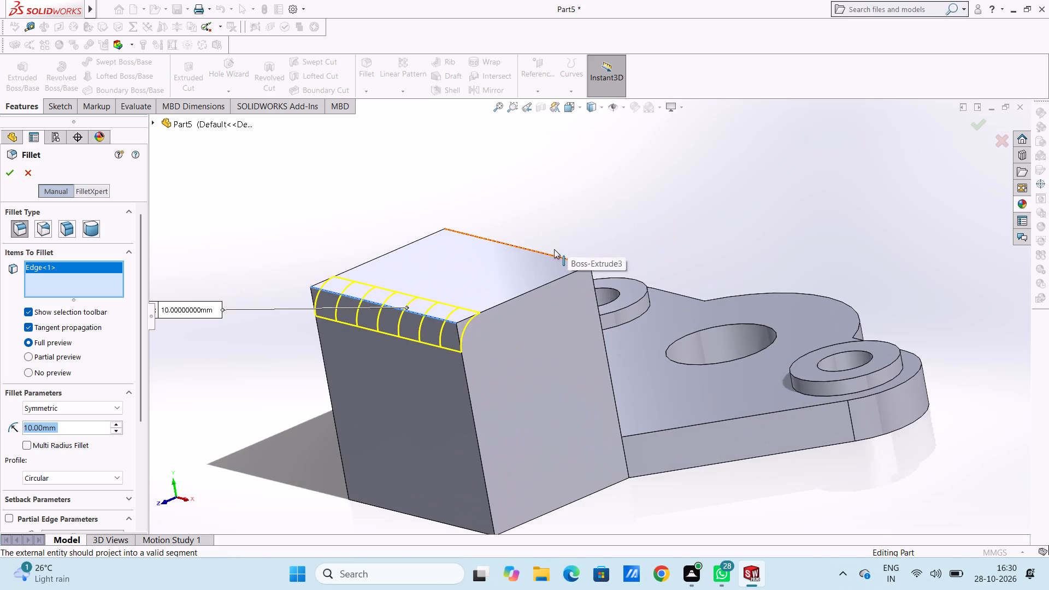
left_click(547, 253)
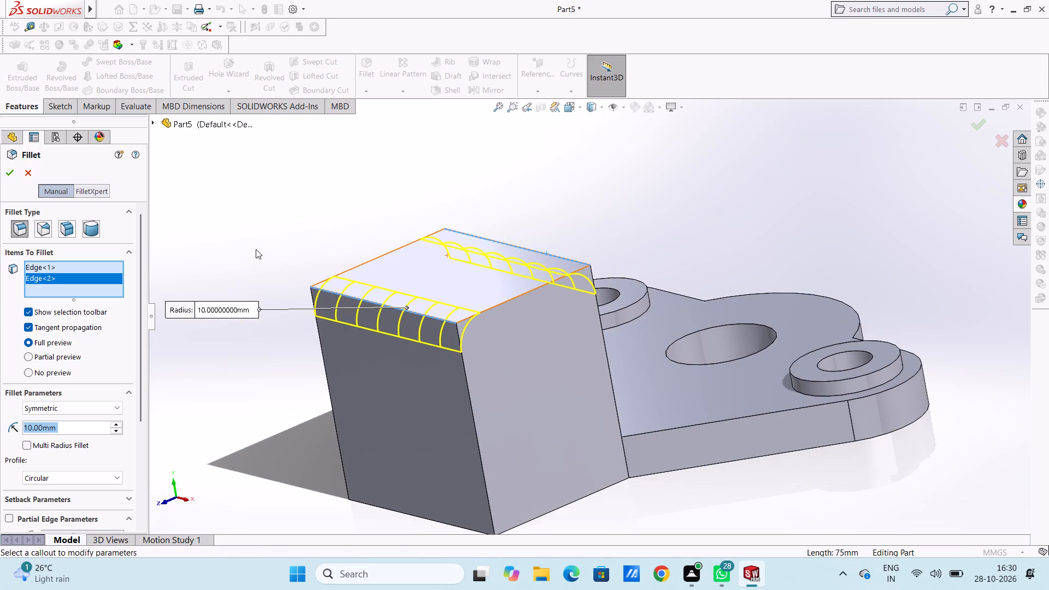
type("28")
key("Return")
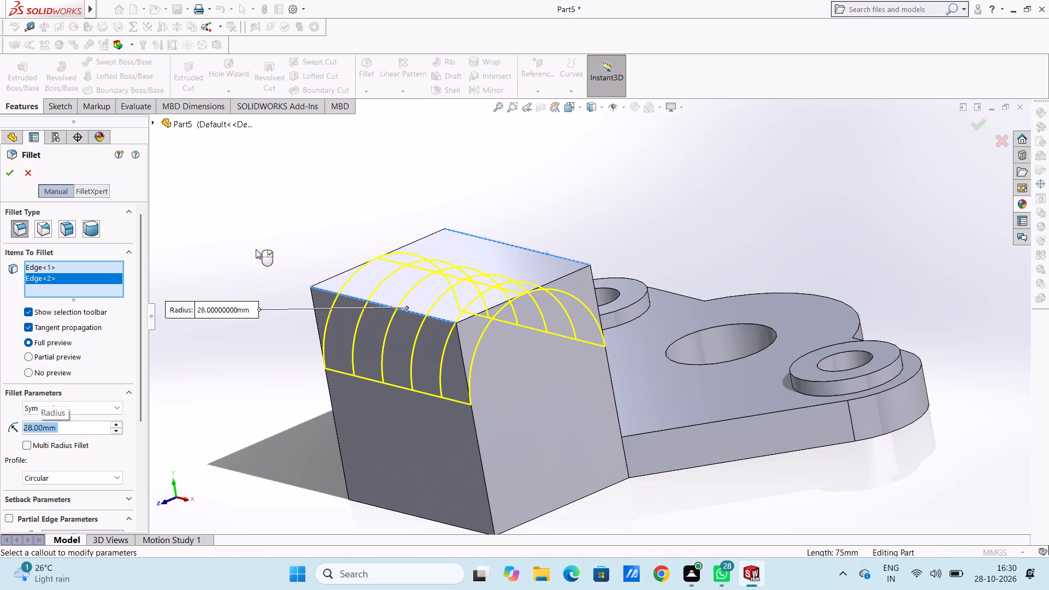
left_click(10, 174)
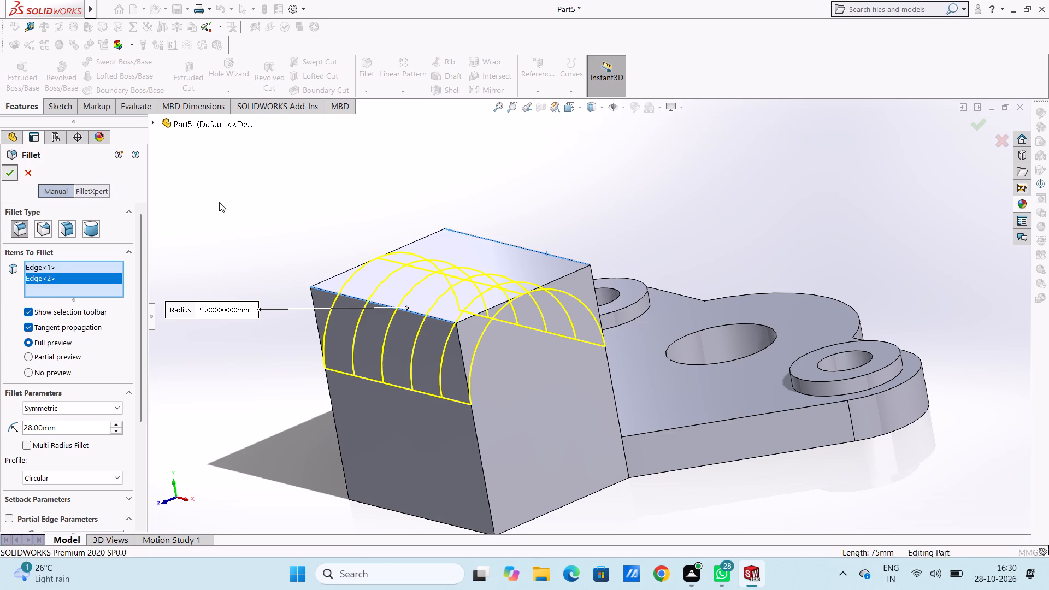
Sketch two concentric circles on the plate's top face at the central hole, 18 mm radius on its edge and about 29 mm radius outside.
scroll(307, 247, "up", 5)
middle_click(362, 345)
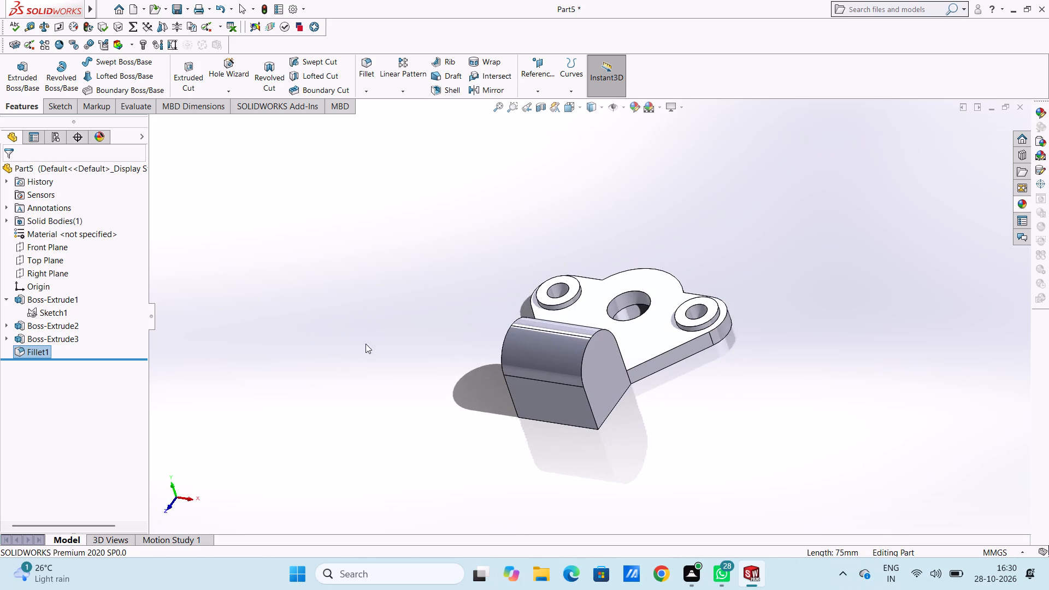
middle_click_drag(385, 301, 378, 388)
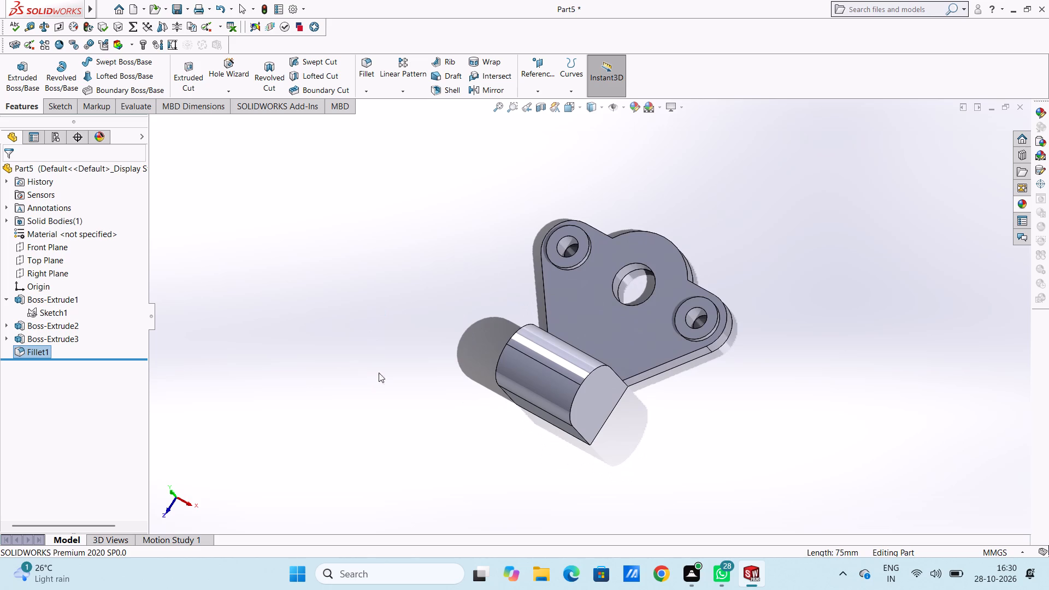
middle_click_drag(385, 315, 394, 336)
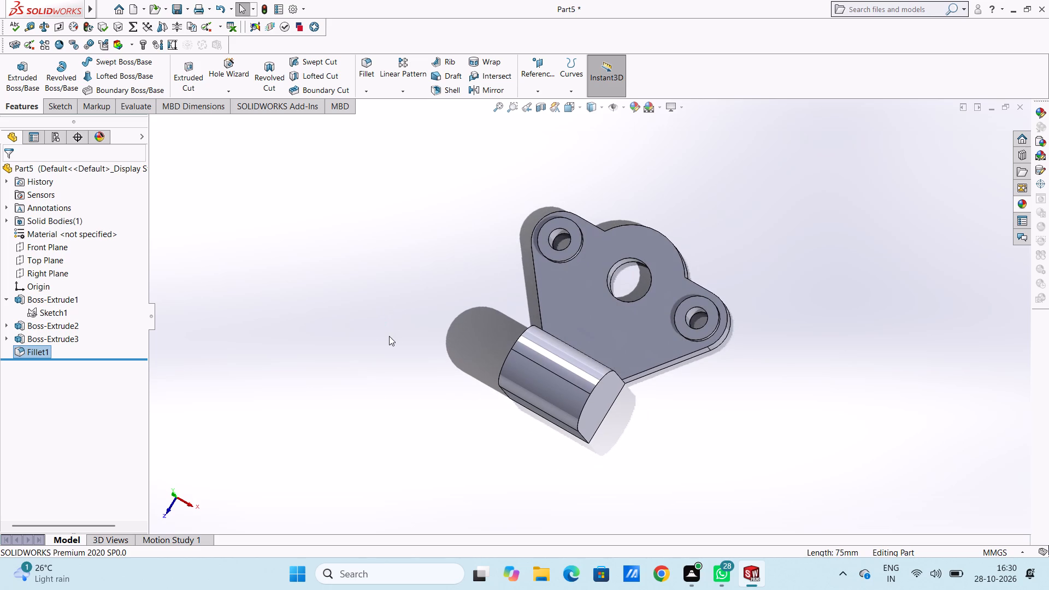
key("ctrl+5")
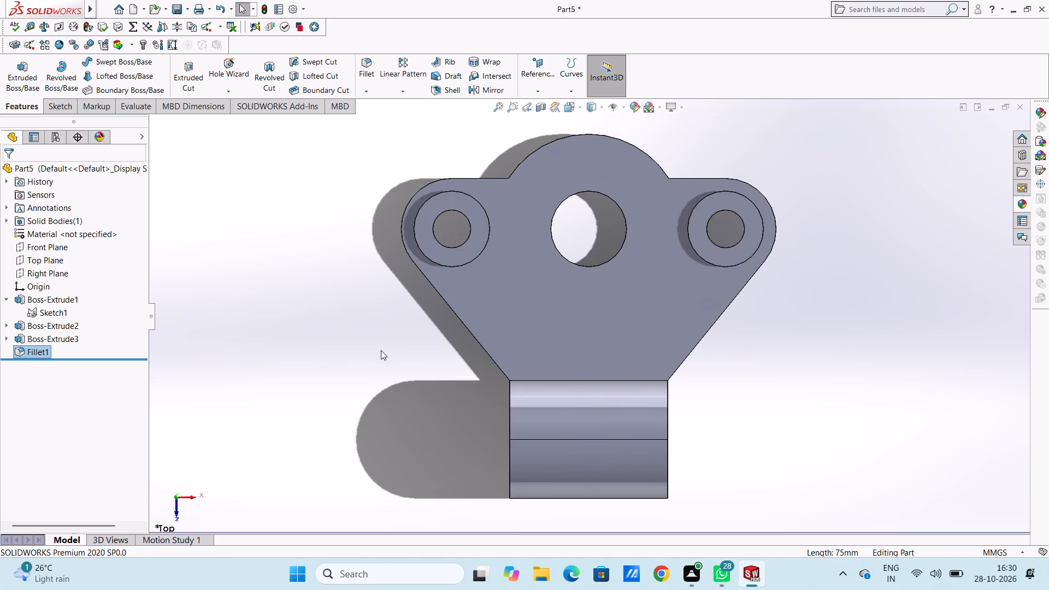
scroll(552, 339, "up", 4)
left_click(603, 300)
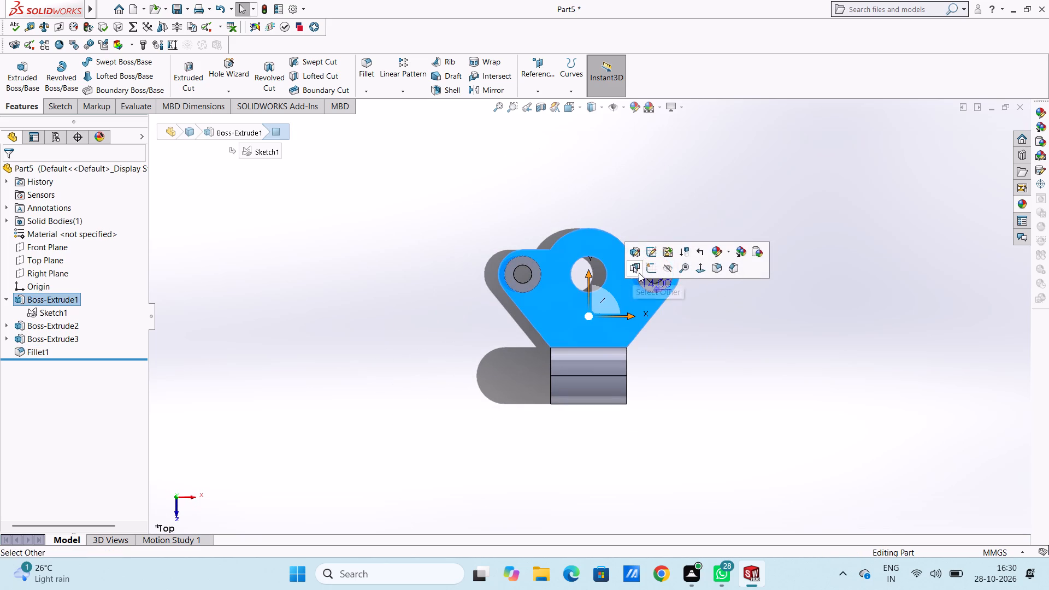
left_click(646, 268)
left_click(641, 209)
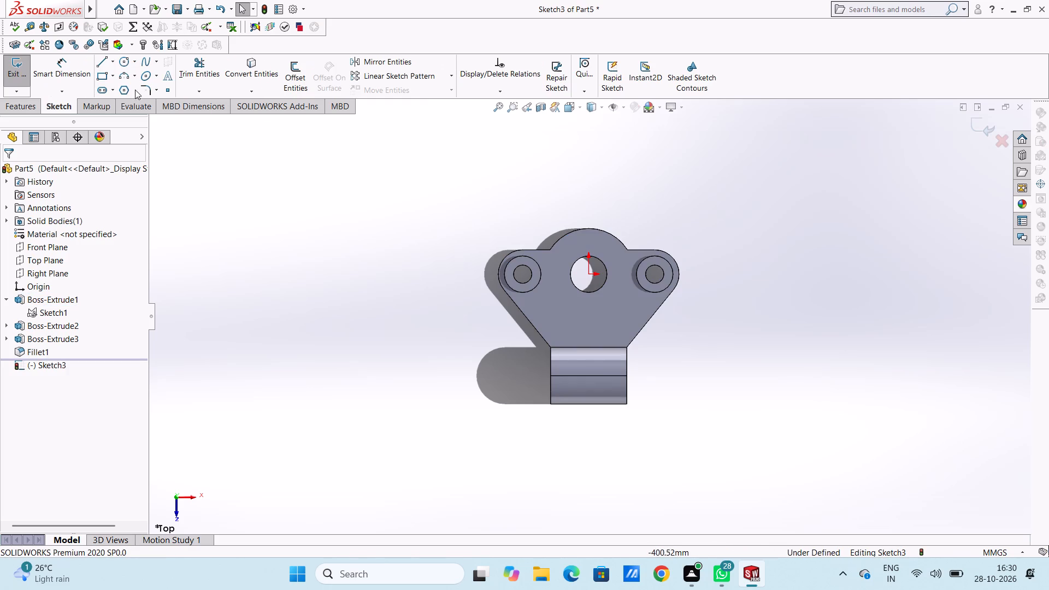
left_click(122, 62)
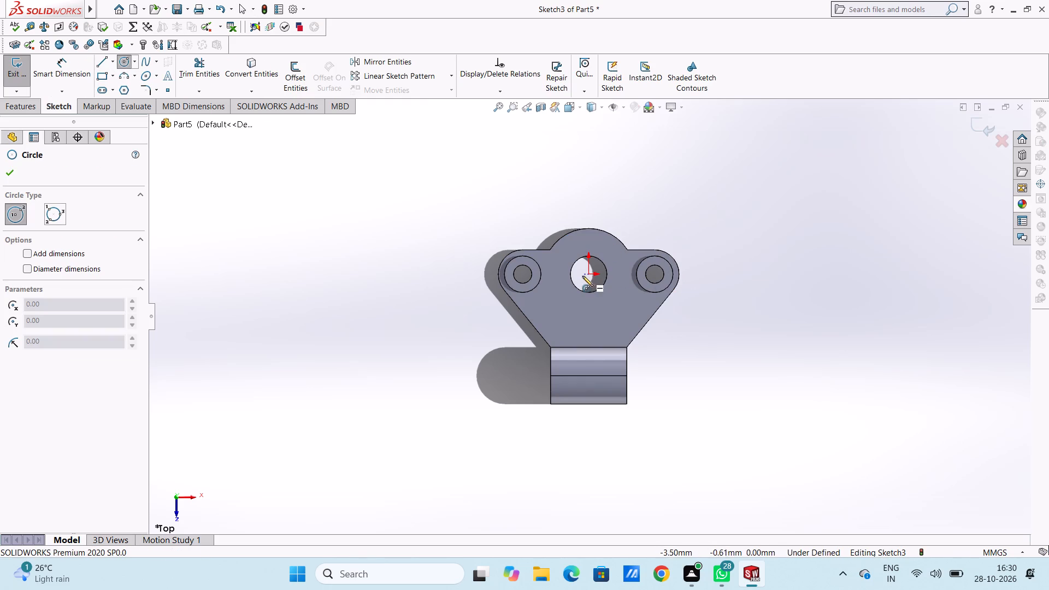
scroll(586, 282, "down", 3)
left_click(590, 276)
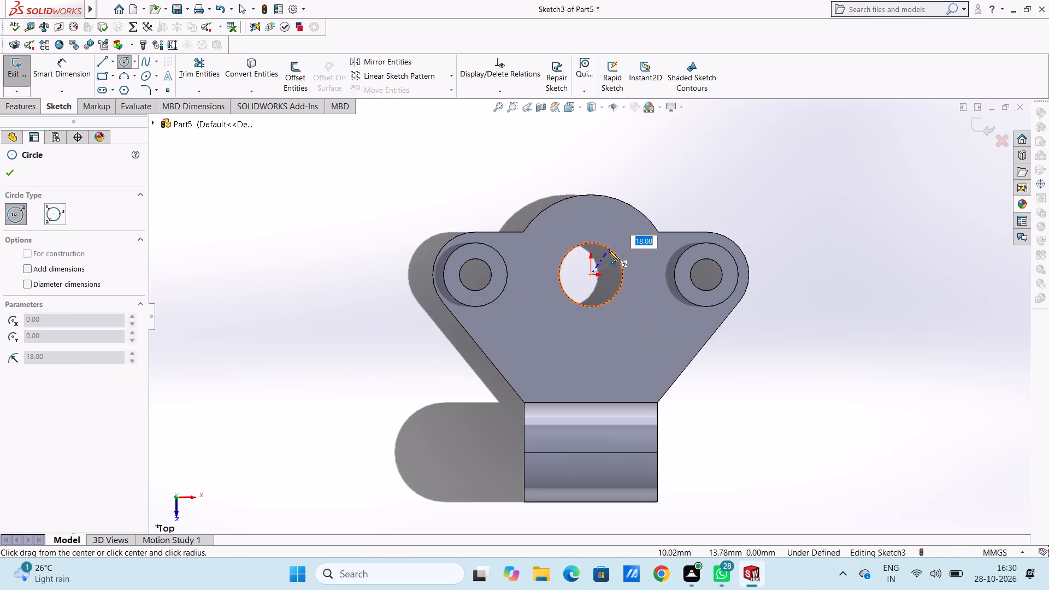
left_click(610, 250)
left_click(590, 275)
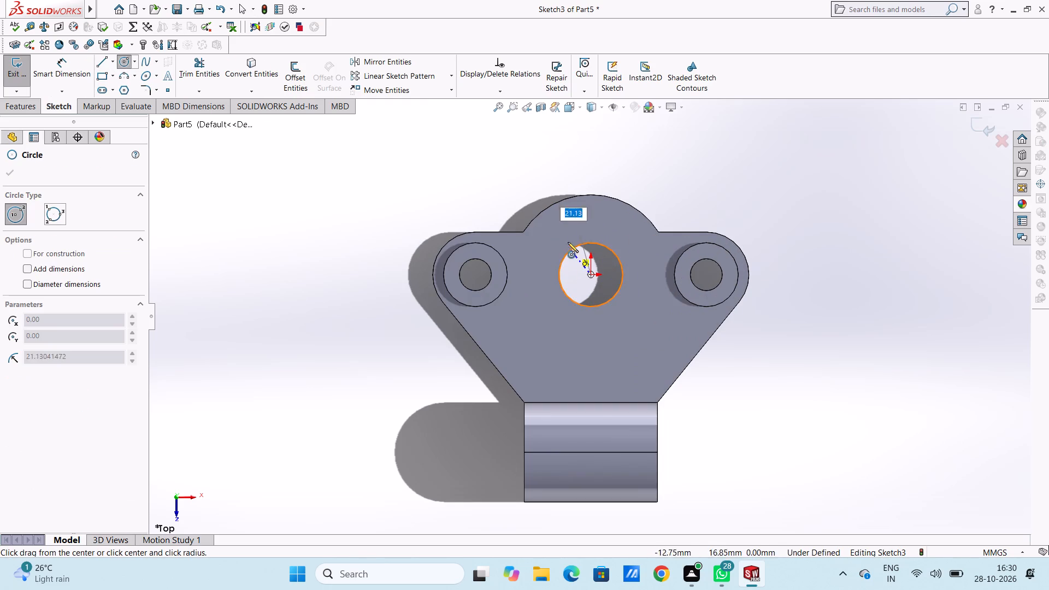
left_click(566, 229)
left_click(13, 169)
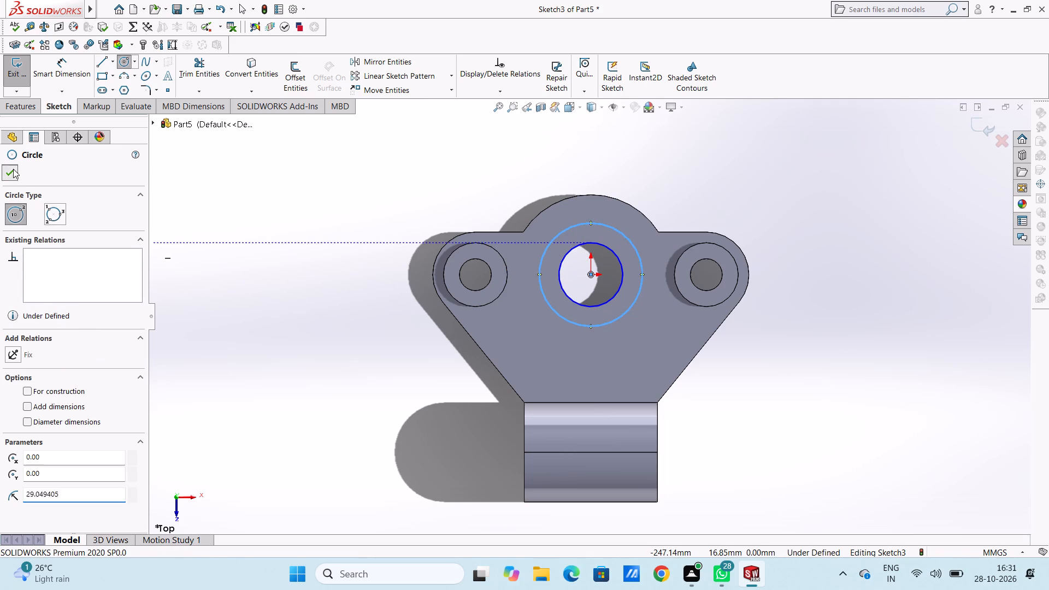
Set the outer circle's diameter to 70 mm and dimension the inner circle's diameter, placing the dimensions above the plate on opposite sides.
left_click(58, 68)
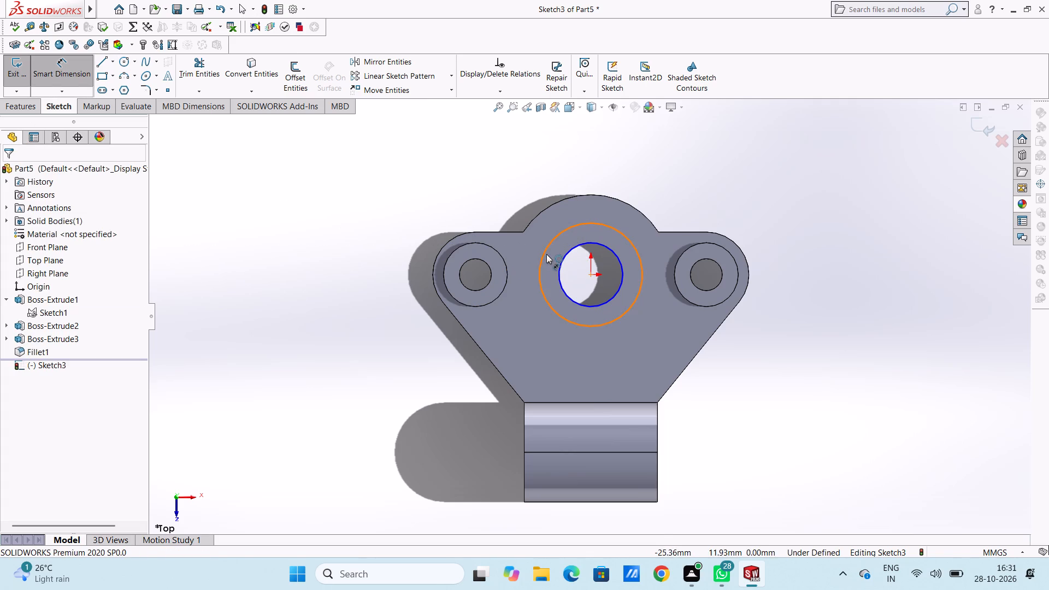
left_click(546, 254)
left_click(439, 167)
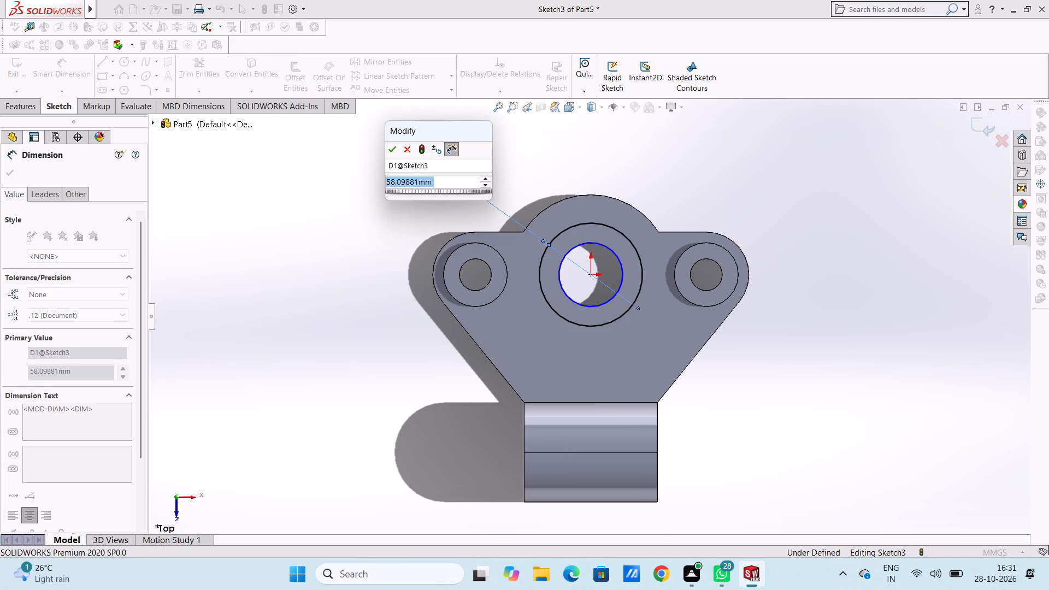
type("70")
key("Return")
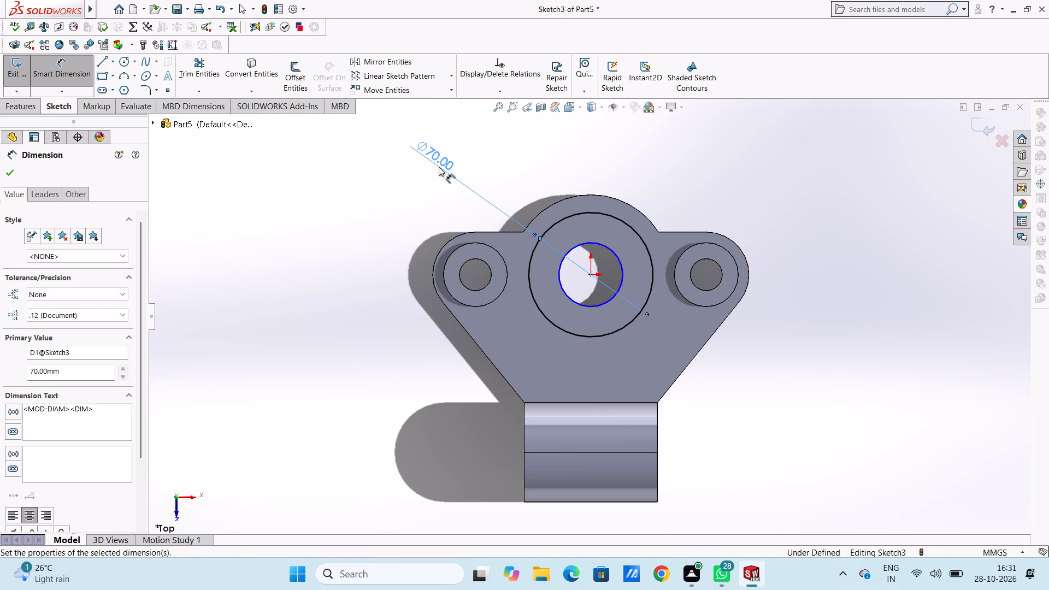
left_click(345, 199)
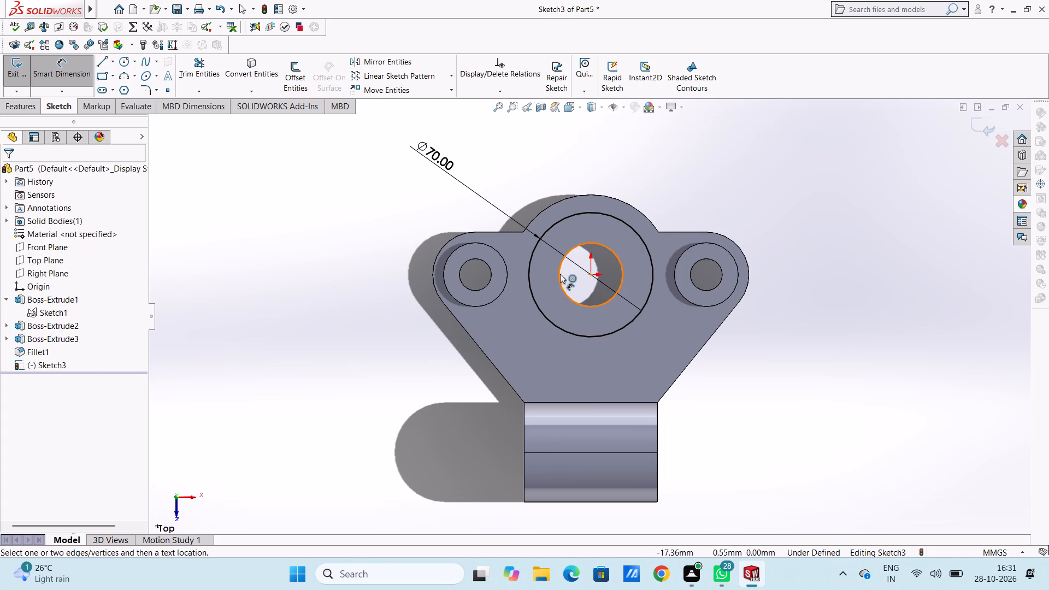
left_click(559, 273)
left_click(784, 160)
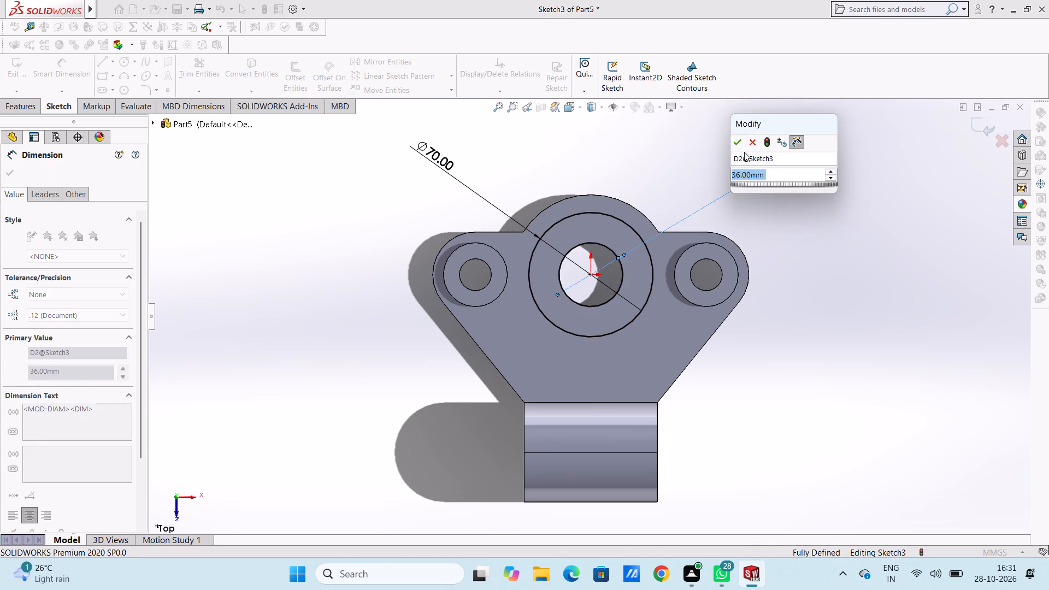
left_click(742, 149)
left_click(719, 158)
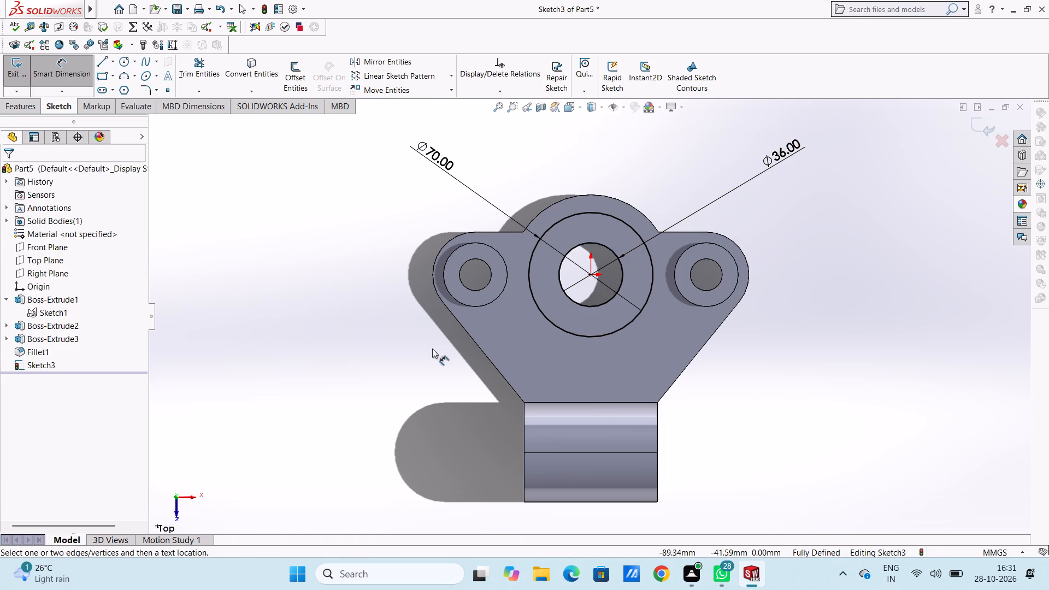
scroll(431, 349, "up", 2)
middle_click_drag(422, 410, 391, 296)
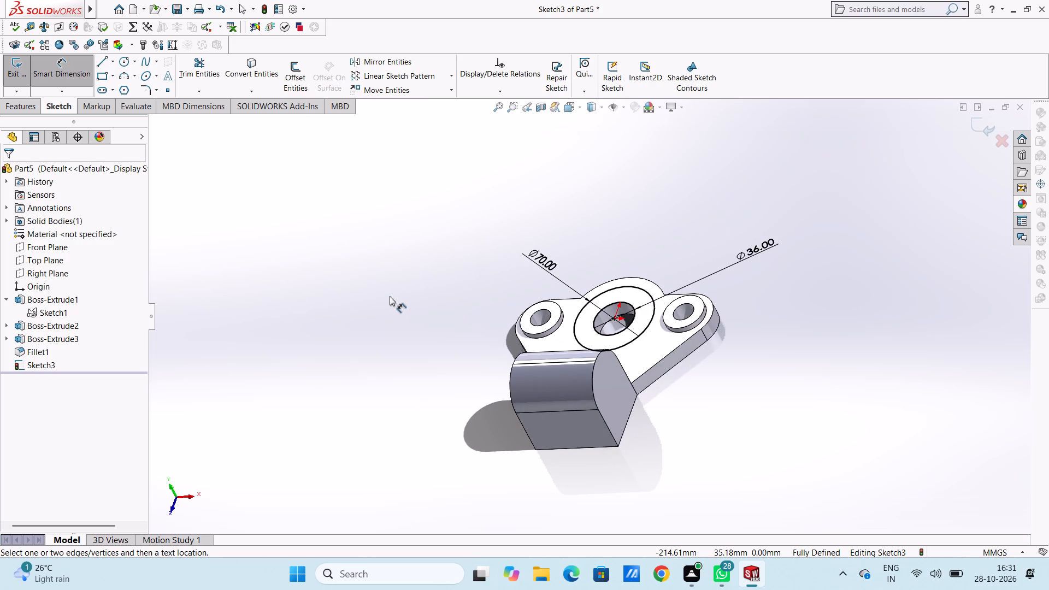
Extrude the concentric-circle sketch at the central hole upward to a blind depth of 119-14 mm, merged with the plate.
middle_click_drag(404, 392, 372, 391)
left_click(55, 67)
left_click(30, 103)
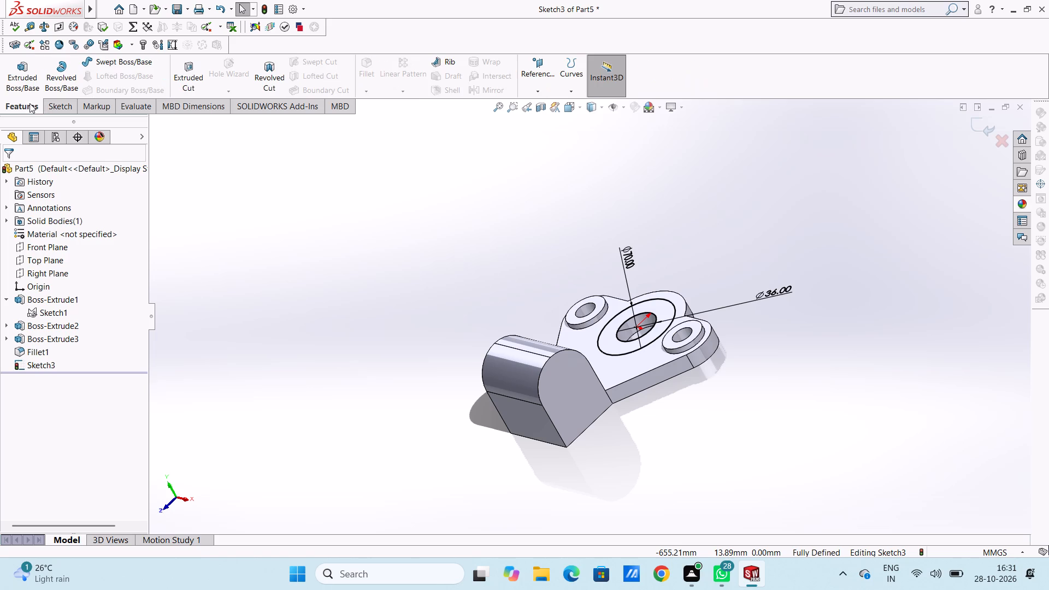
left_click(25, 72)
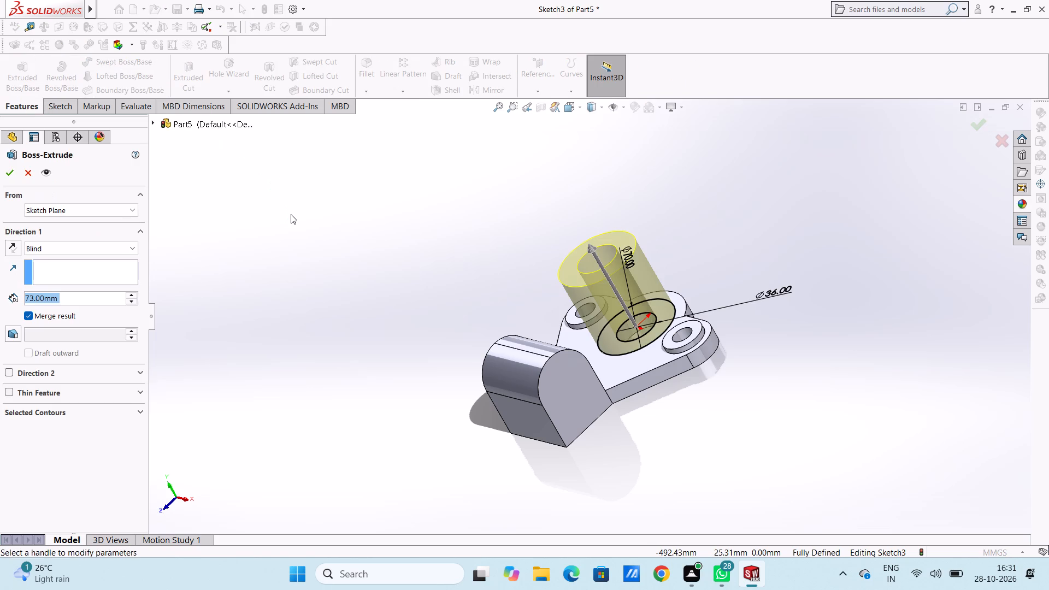
type("11")
key("9")
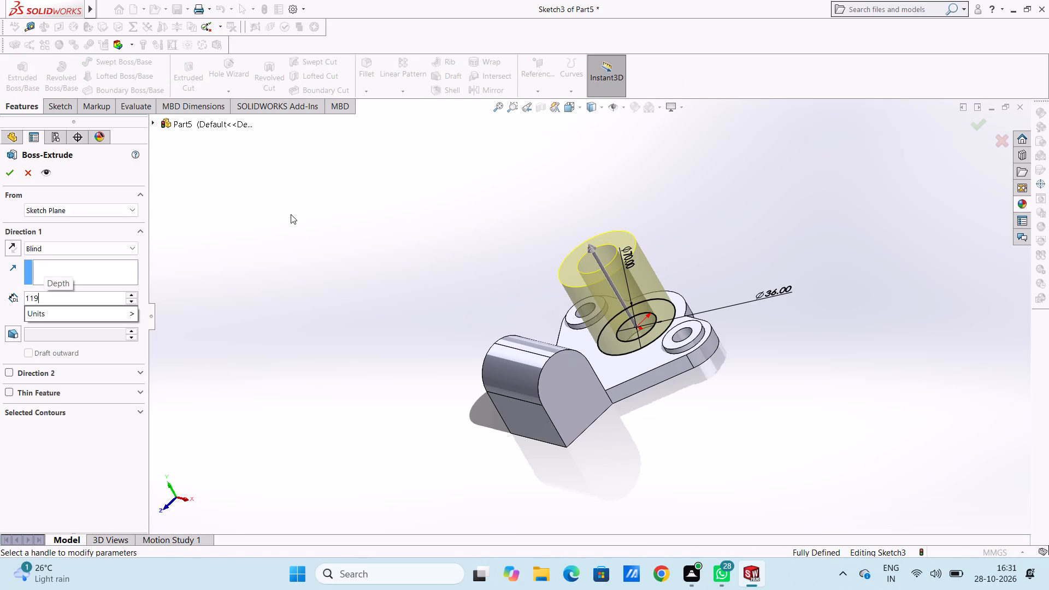
key("minus")
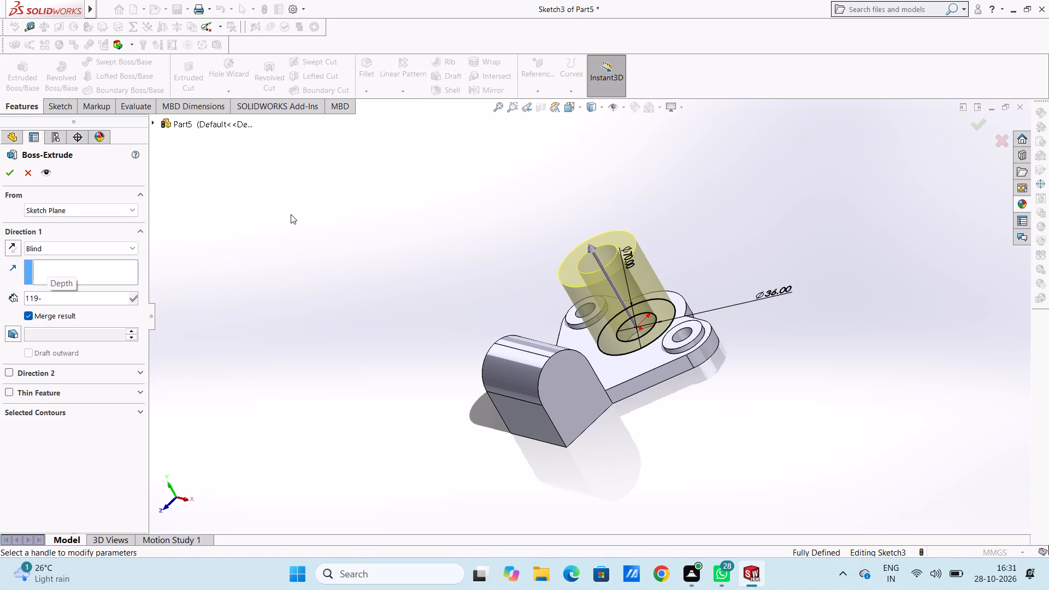
type("14")
key("Return")
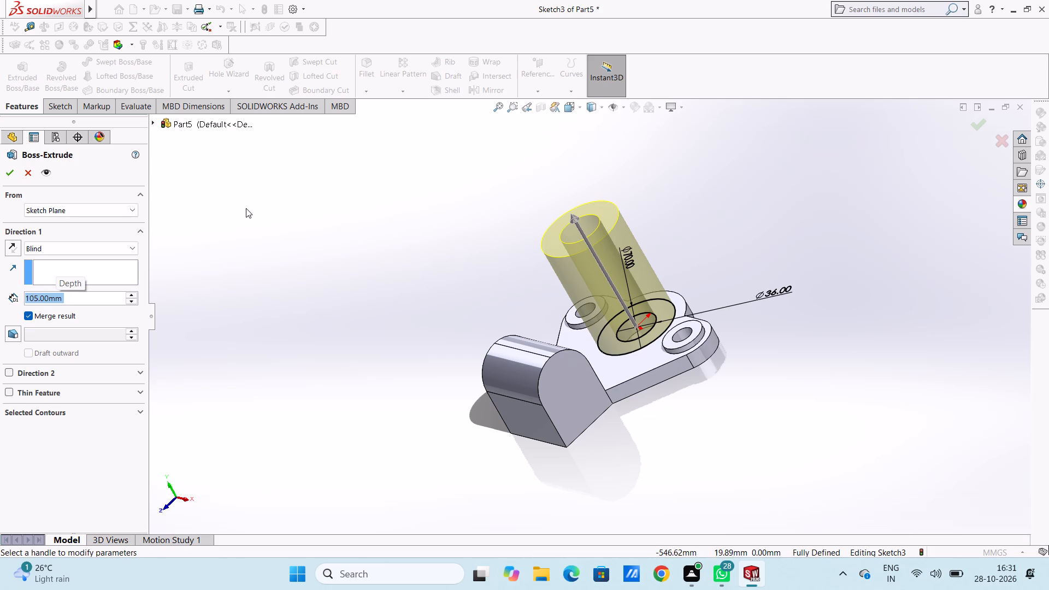
left_click(10, 172)
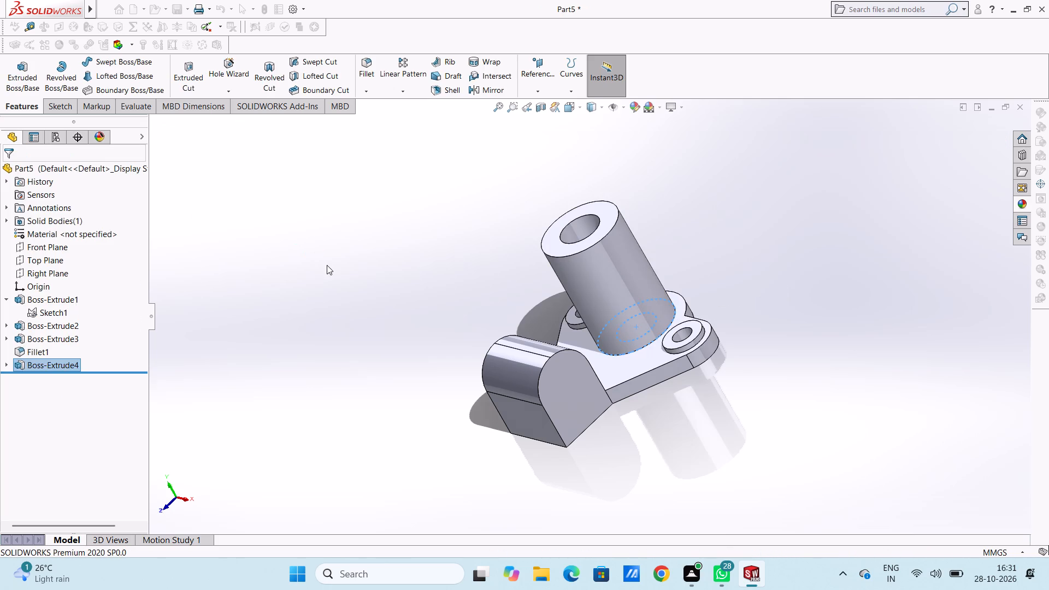
left_click(327, 265)
Create a reference plane offset 0 mm from the Right Plane, through the middle of the part.
middle_click_drag(379, 355, 380, 295)
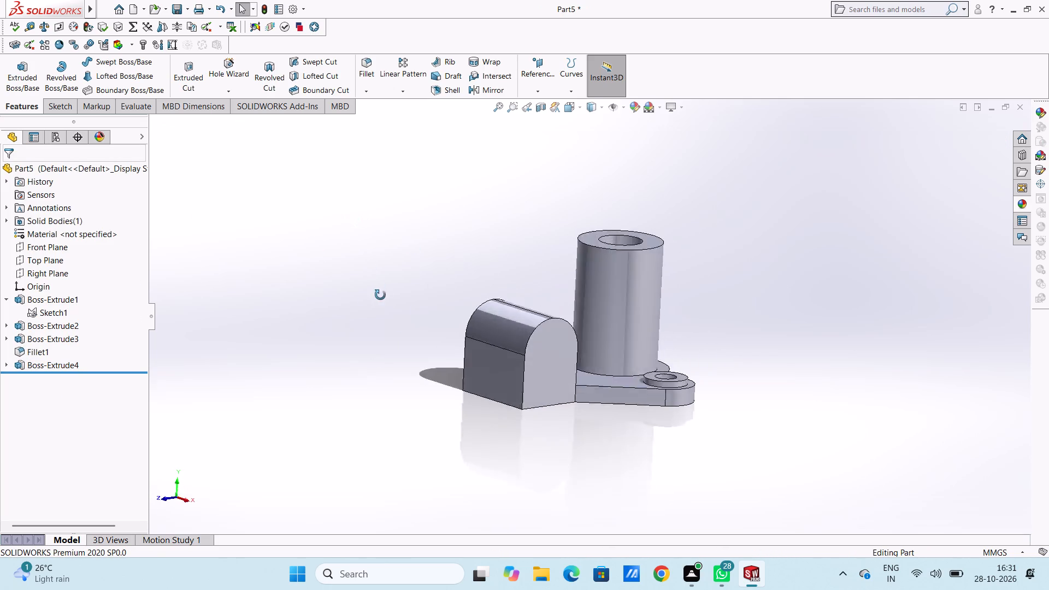
middle_click_drag(380, 295, 337, 253)
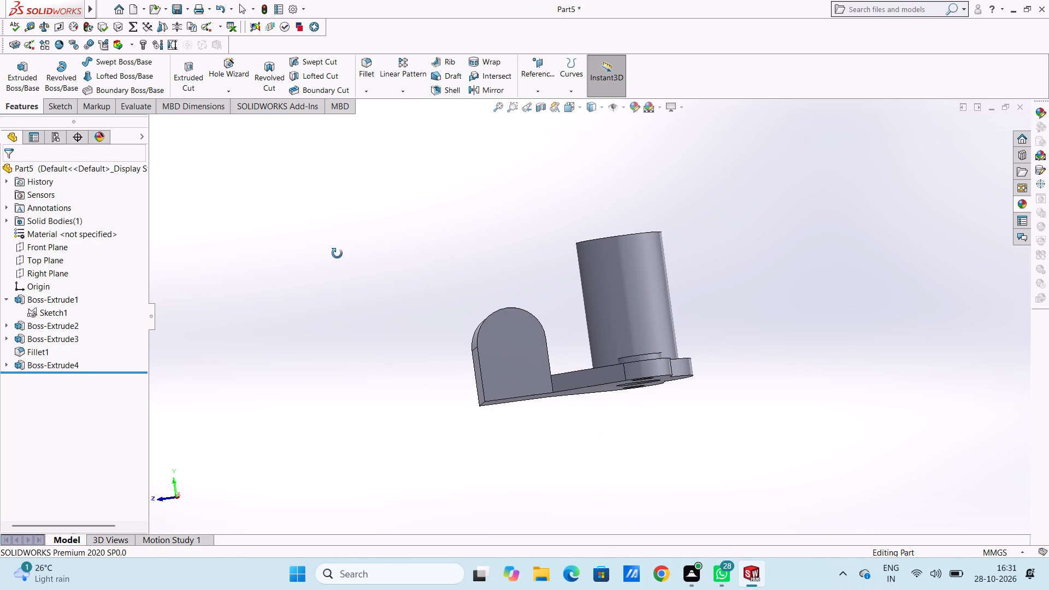
middle_click_drag(337, 253, 352, 266)
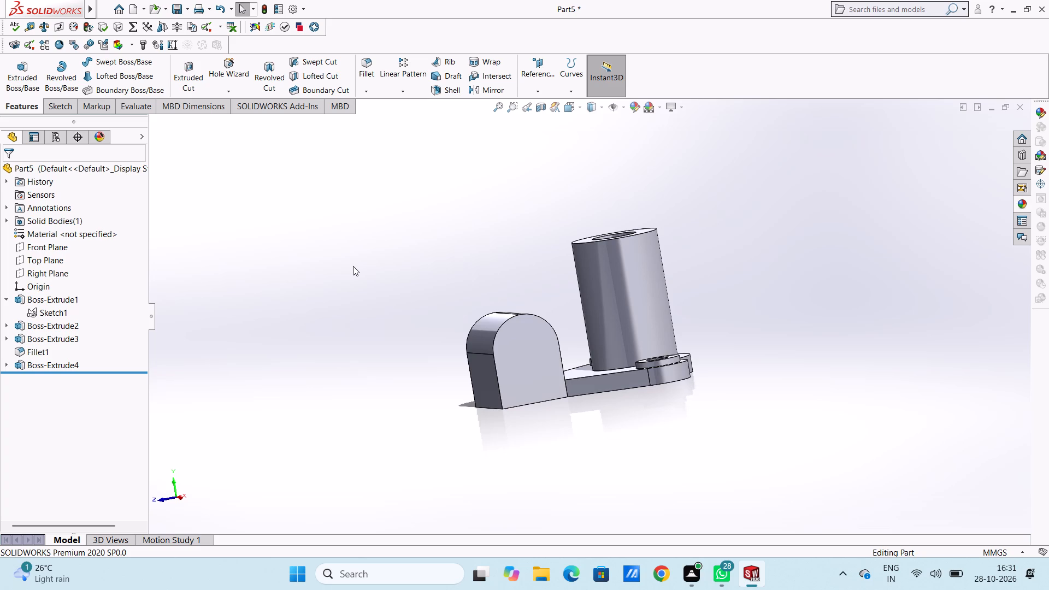
key("ctrl+1")
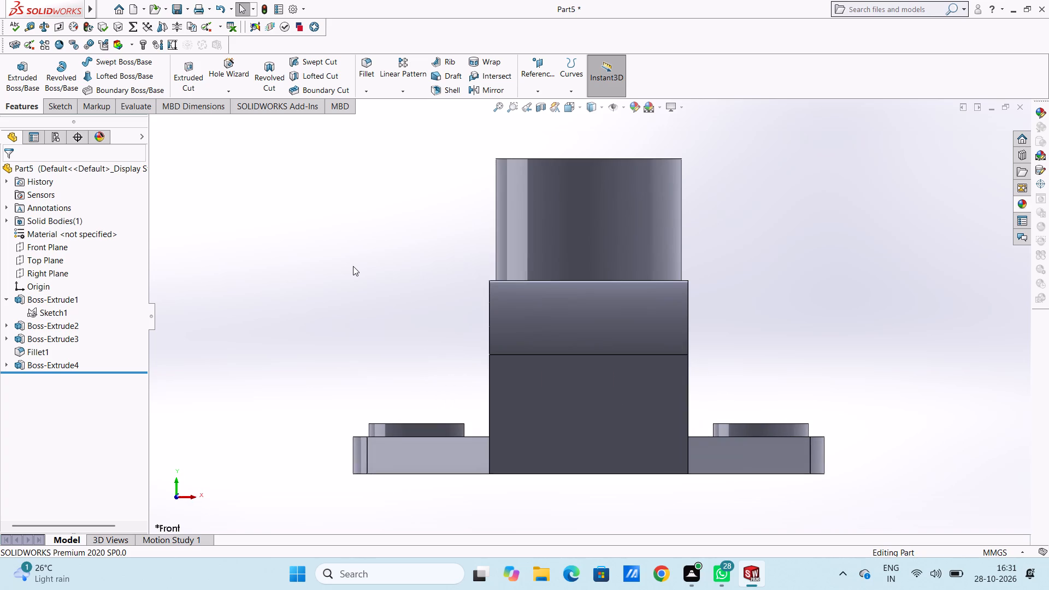
key("ctrl+5")
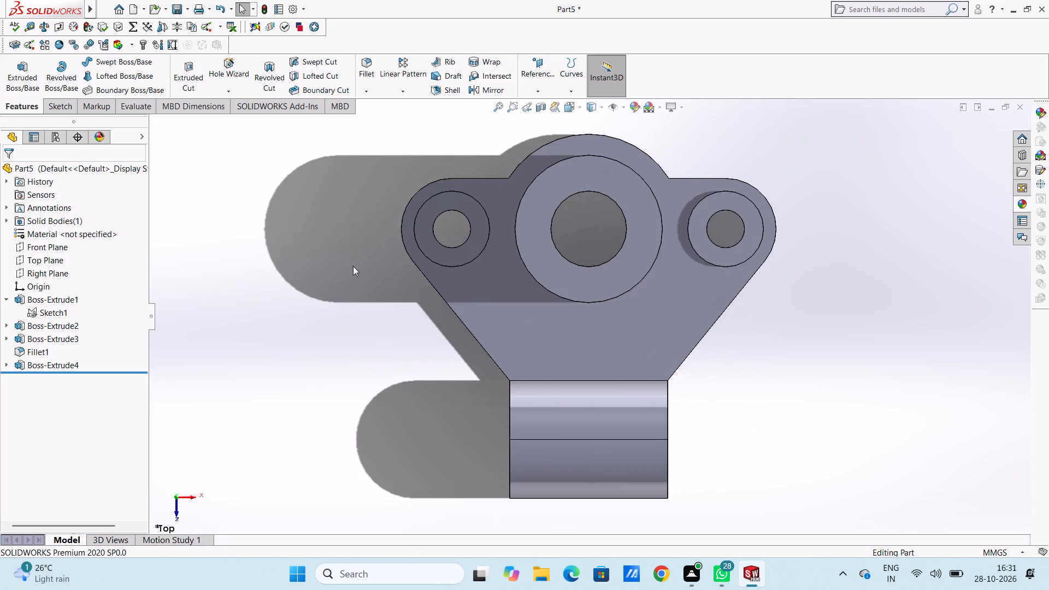
scroll(511, 249, "up", 5)
left_click(533, 68)
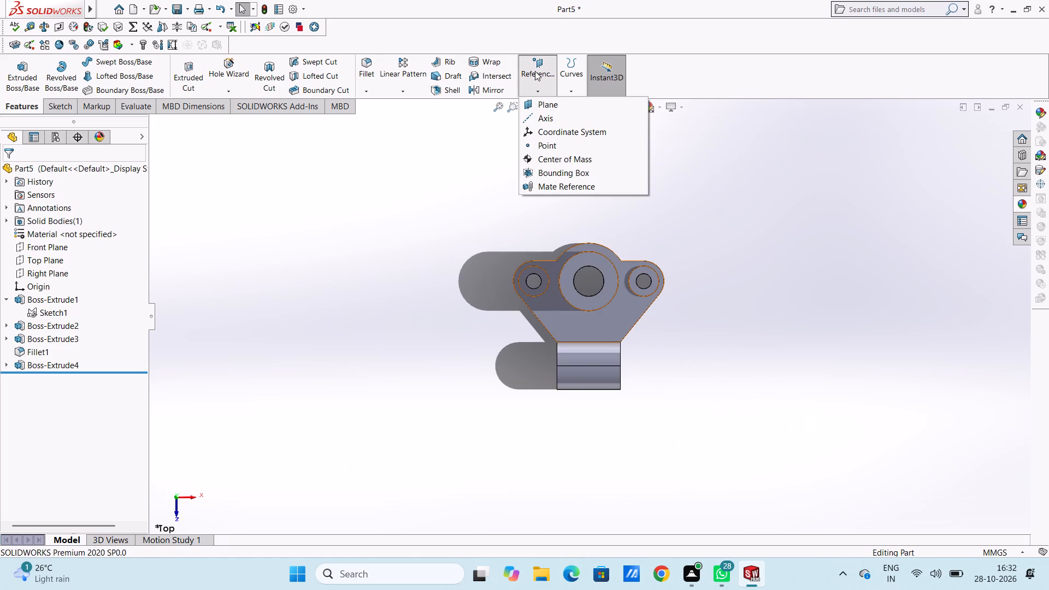
left_click(567, 108)
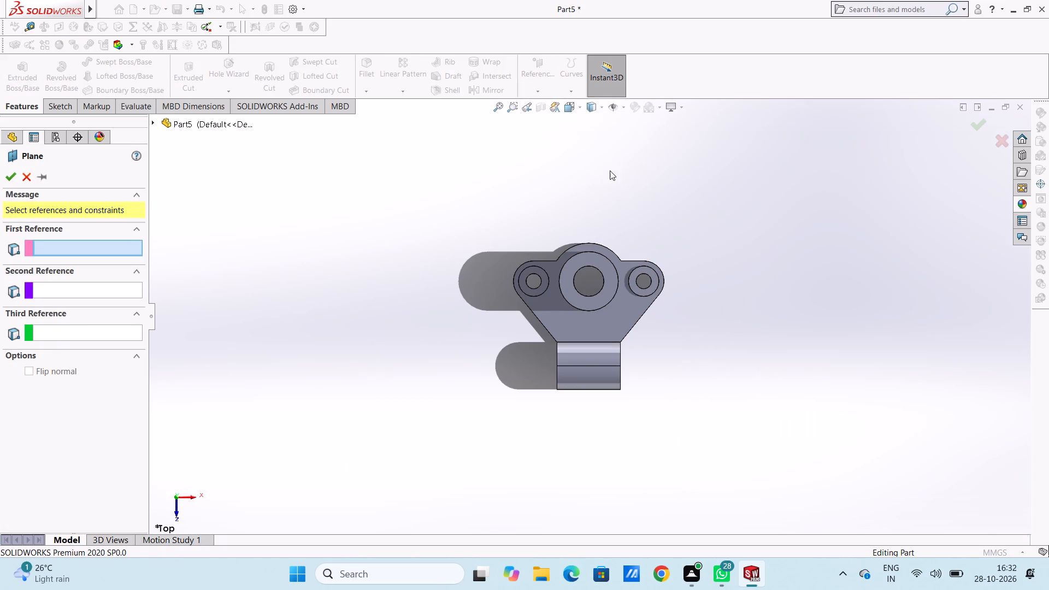
left_click(191, 124)
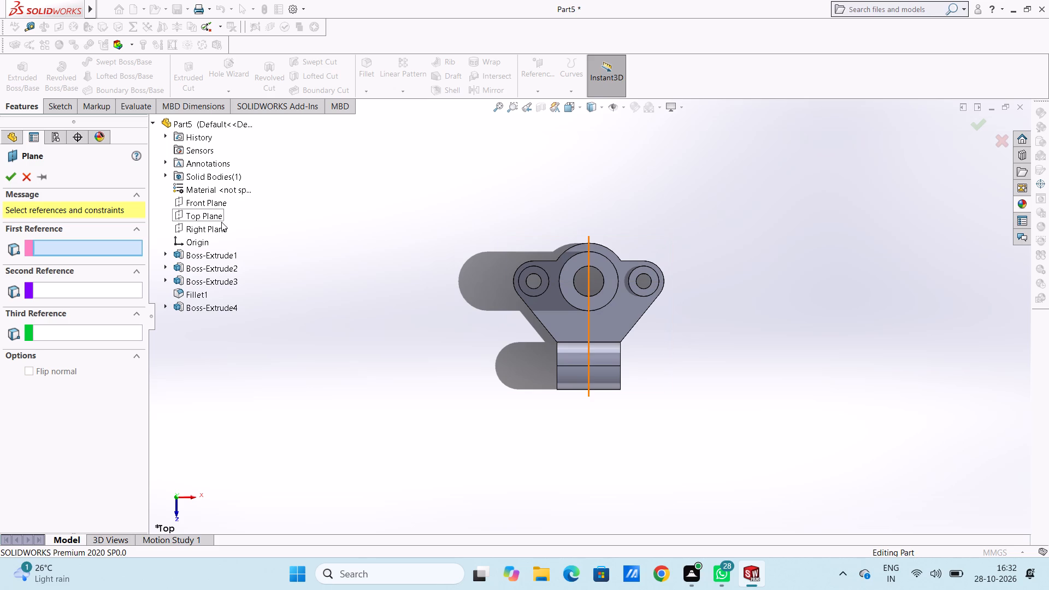
left_click(221, 227)
double_click(72, 344)
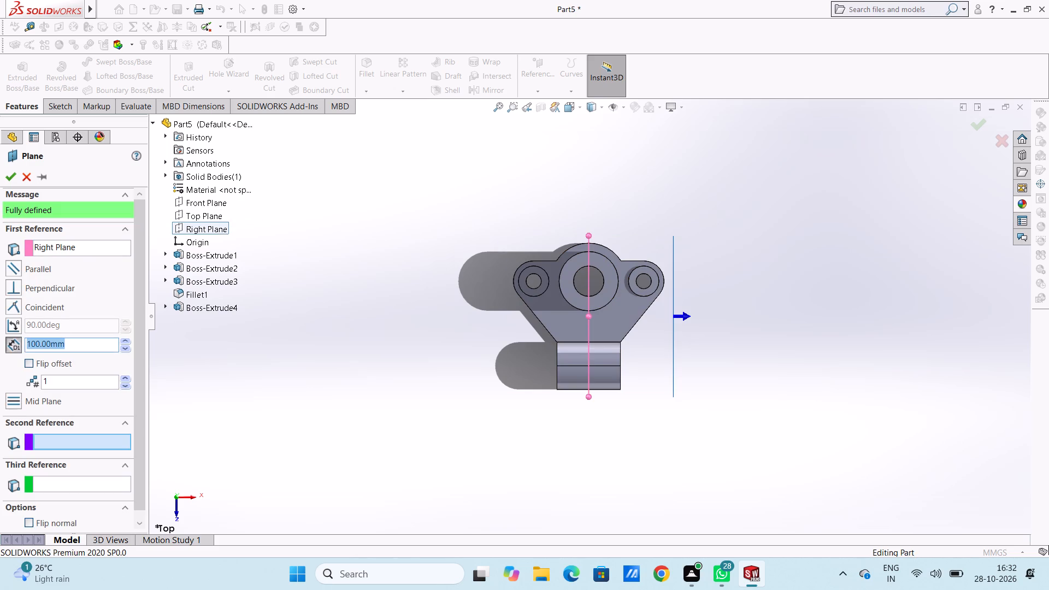
key("0")
key("Return")
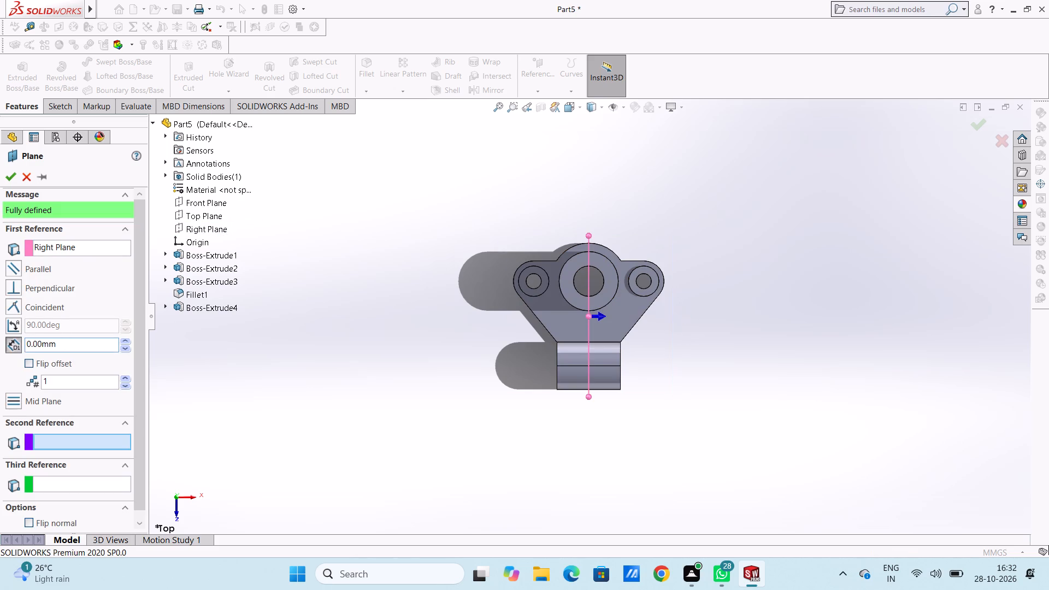
left_click(5, 175)
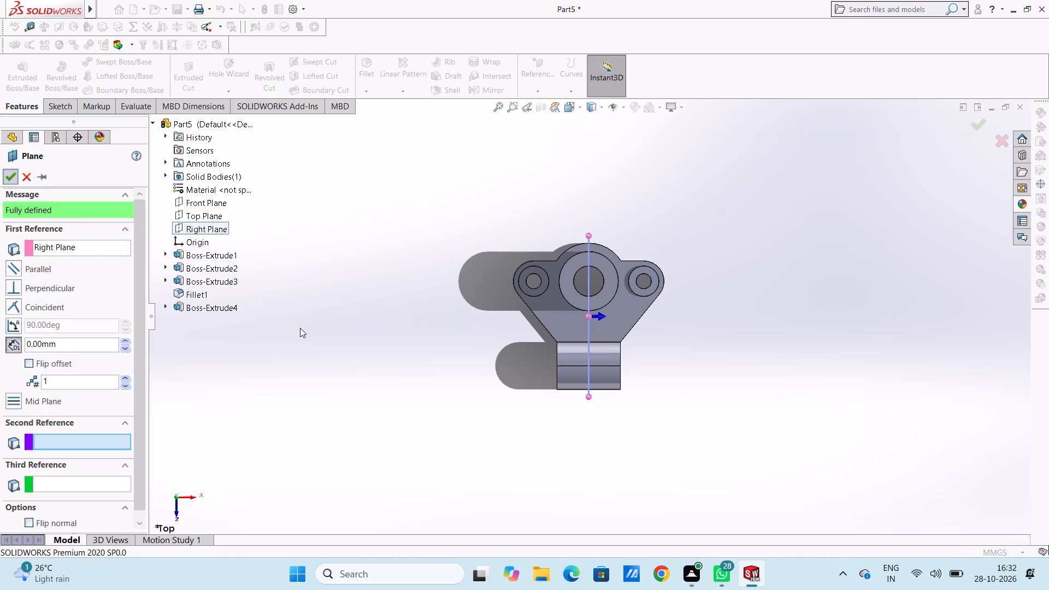
left_click(302, 327)
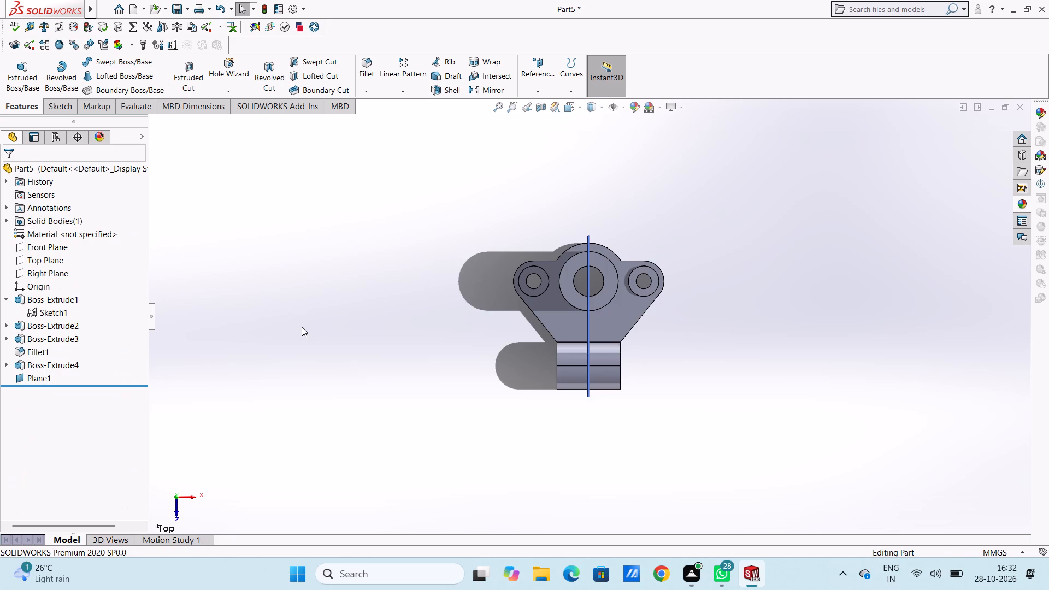
Start a sketch on the new plane and draw an about 94 mm sloping line from the cylinder's block-side top corner to the block's rounded top.
key("ctrl+4")
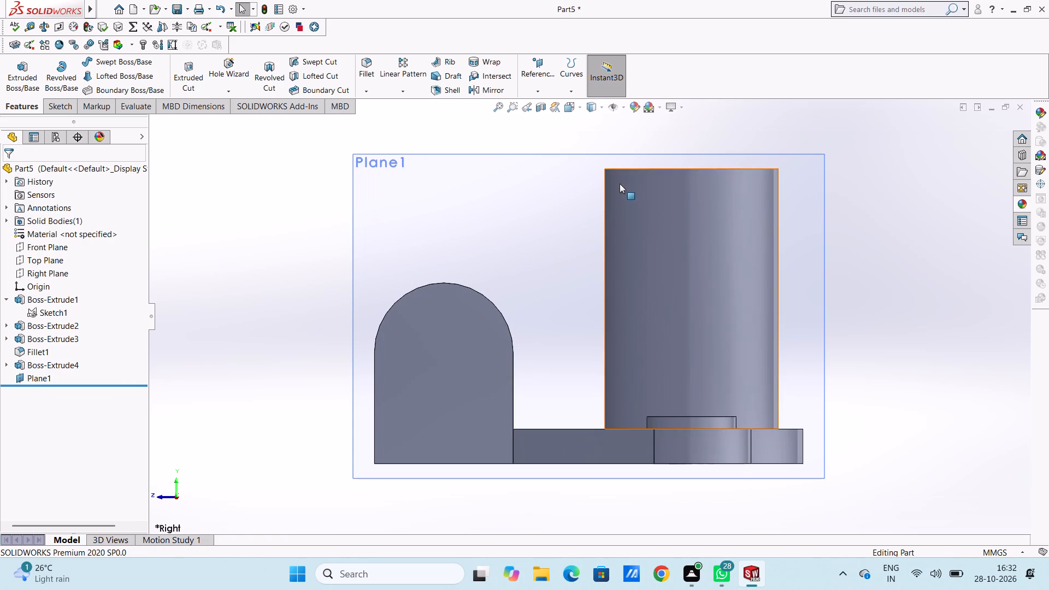
scroll(498, 276, "up", 3)
left_click(533, 245)
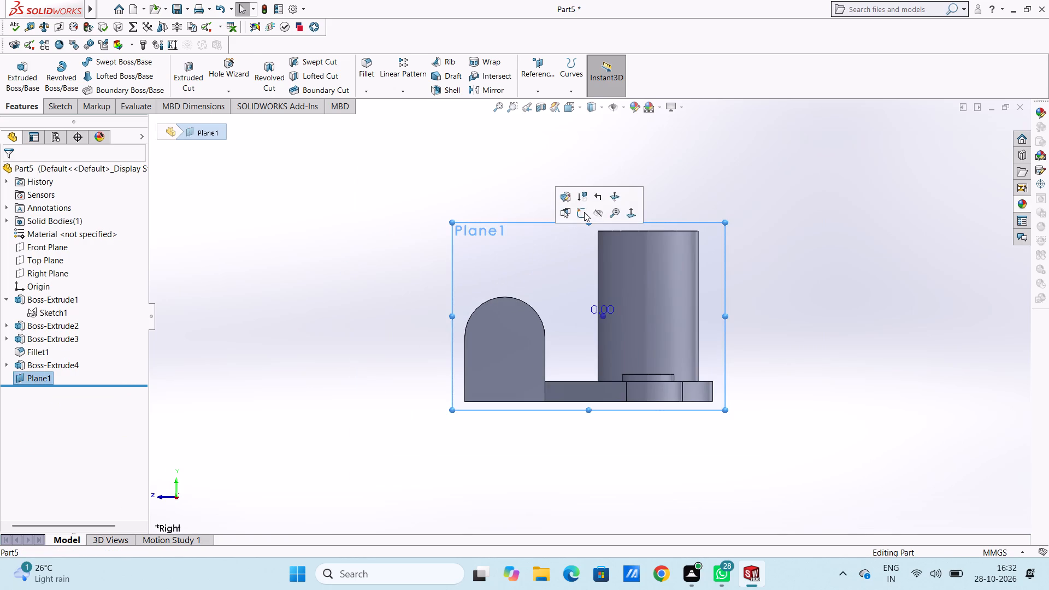
left_click(584, 212)
left_click(552, 198)
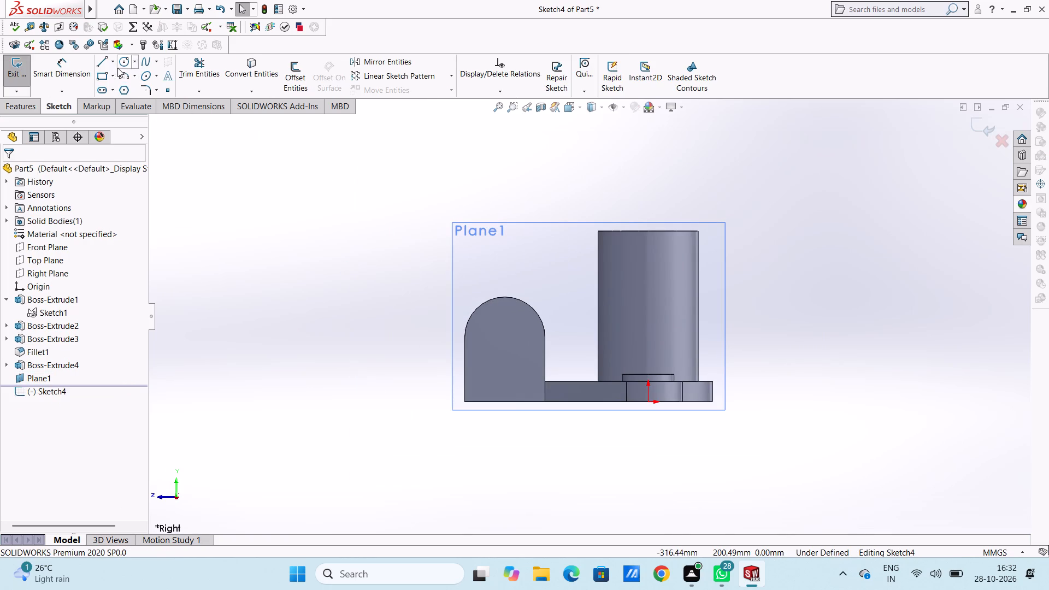
left_click(107, 63)
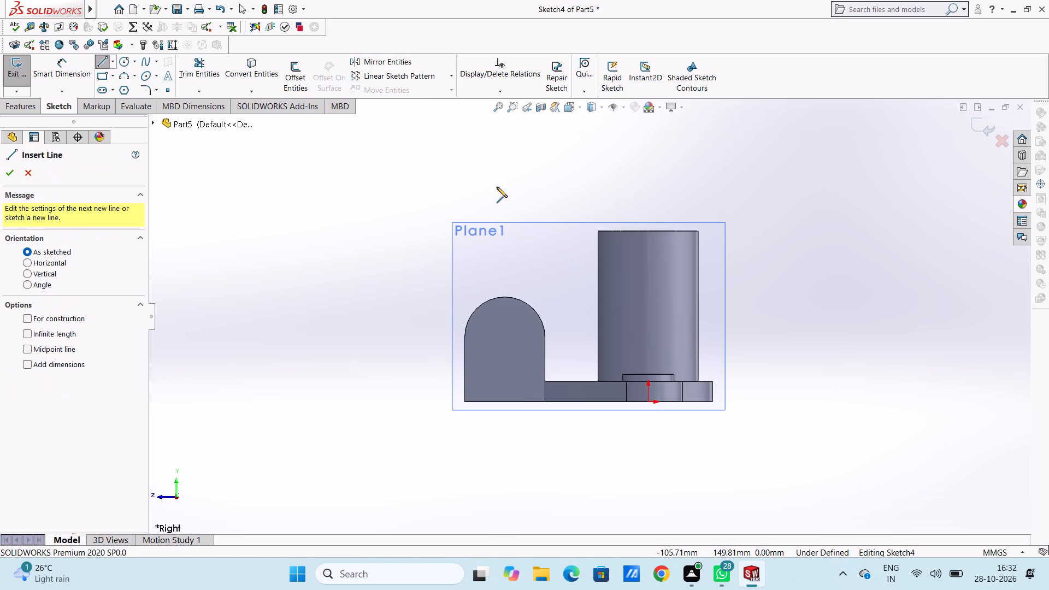
left_click(598, 230)
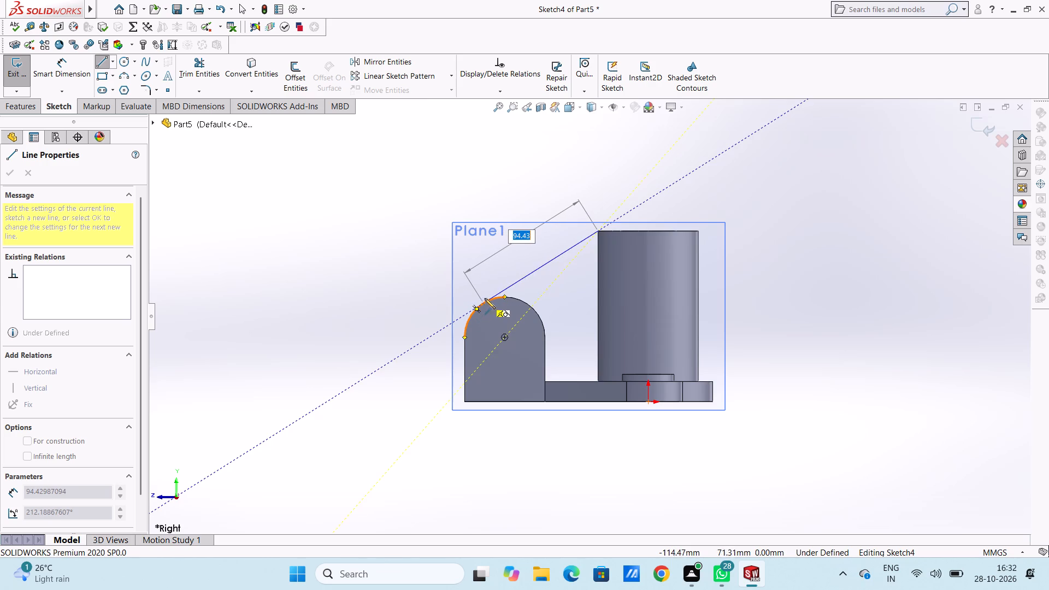
left_click(483, 302)
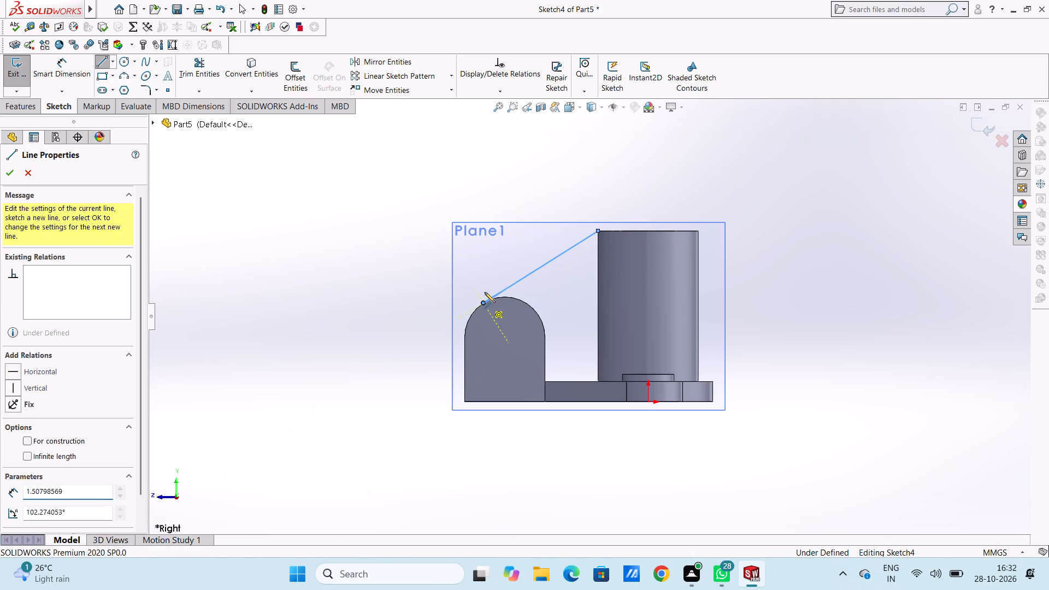
right_click(538, 166)
left_click(548, 175)
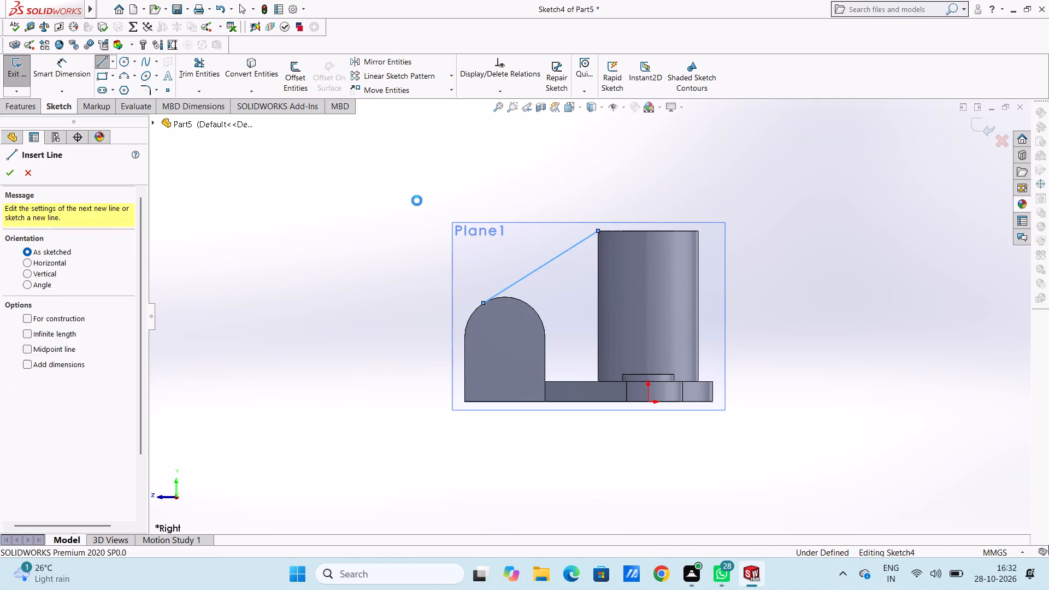
left_click(414, 200)
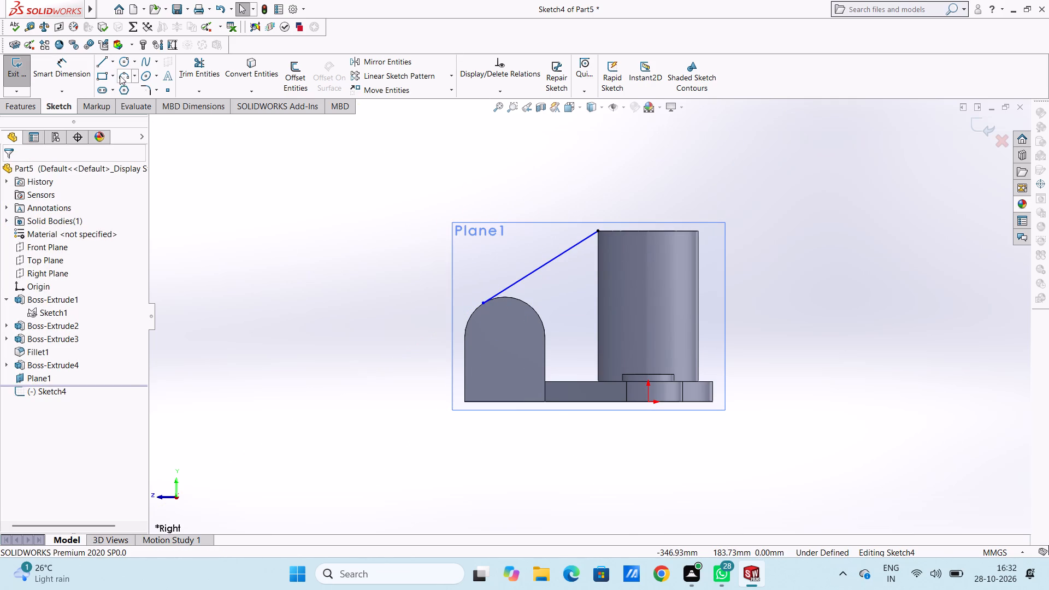
Sketch a three-point arc along the block's rounded top, from the sloping line's lower end to the top of the block's straight cylinder-facing side.
left_click(120, 75)
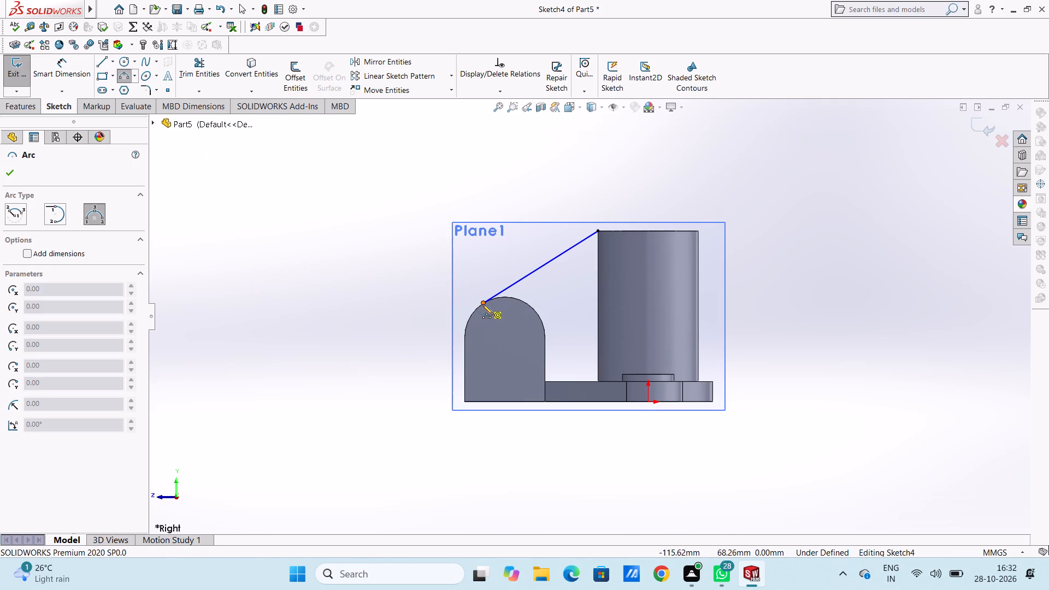
left_click(482, 304)
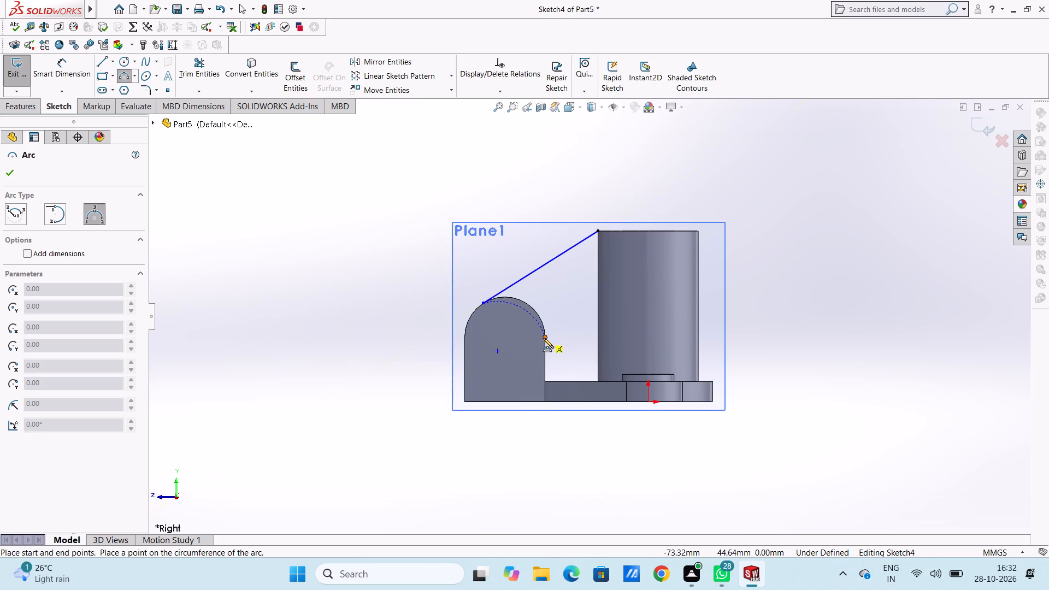
left_click(544, 338)
left_click(539, 312)
right_click(364, 219)
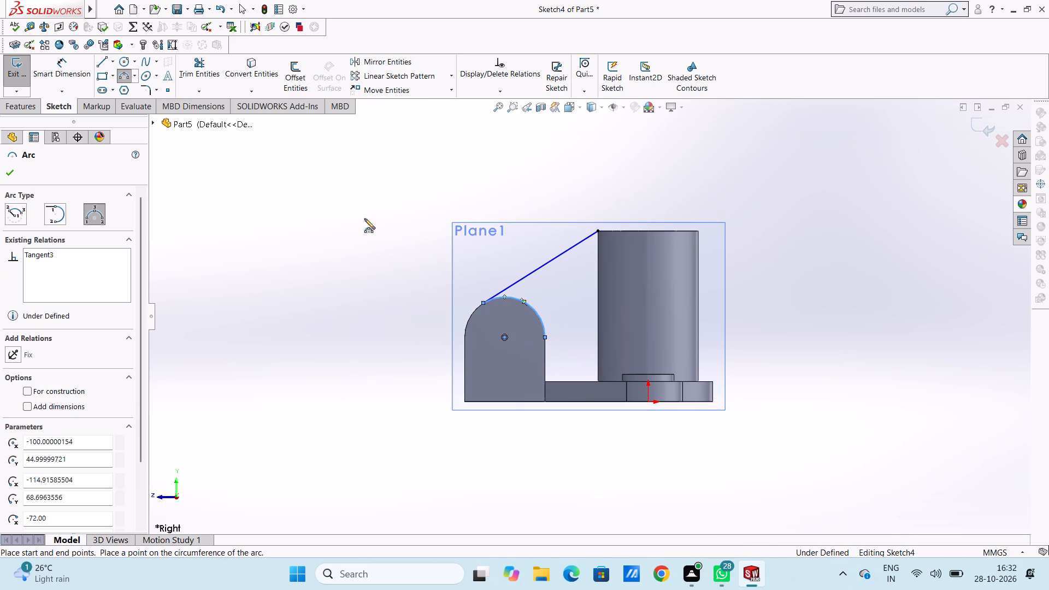
left_click(386, 226)
left_click(373, 229)
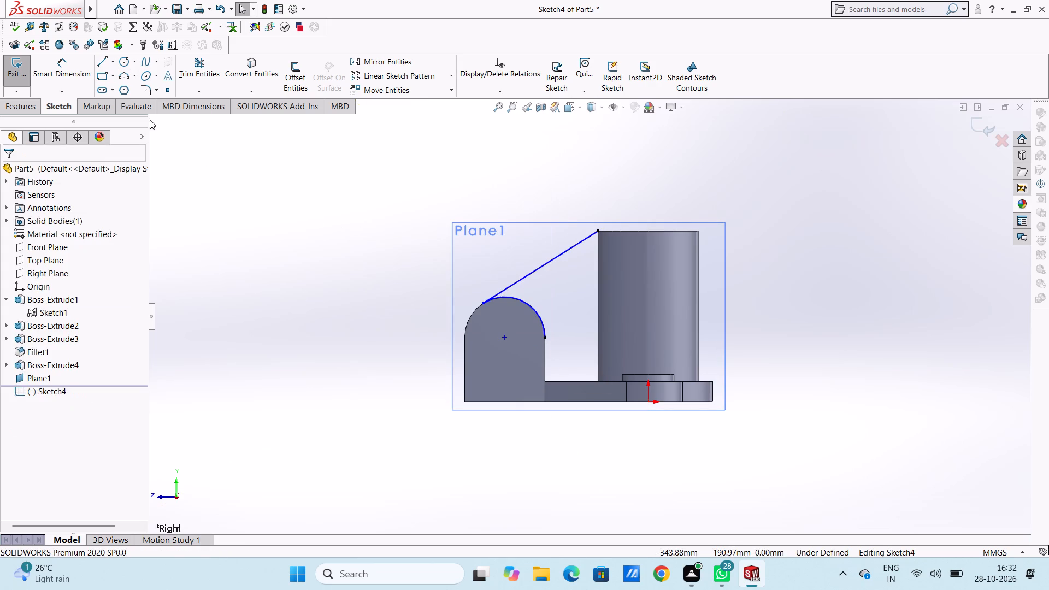
Close the rib profile with lines 31 mm down the block, 40 mm along the plate, up to the cylinder's top, and 3 mm back to the slope.
left_click(102, 67)
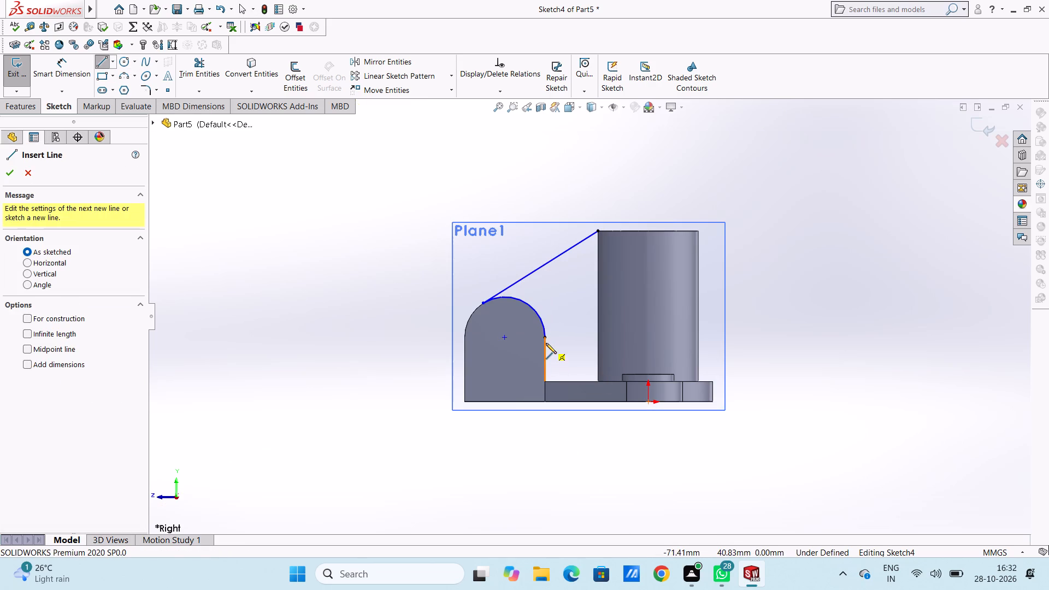
left_click(546, 339)
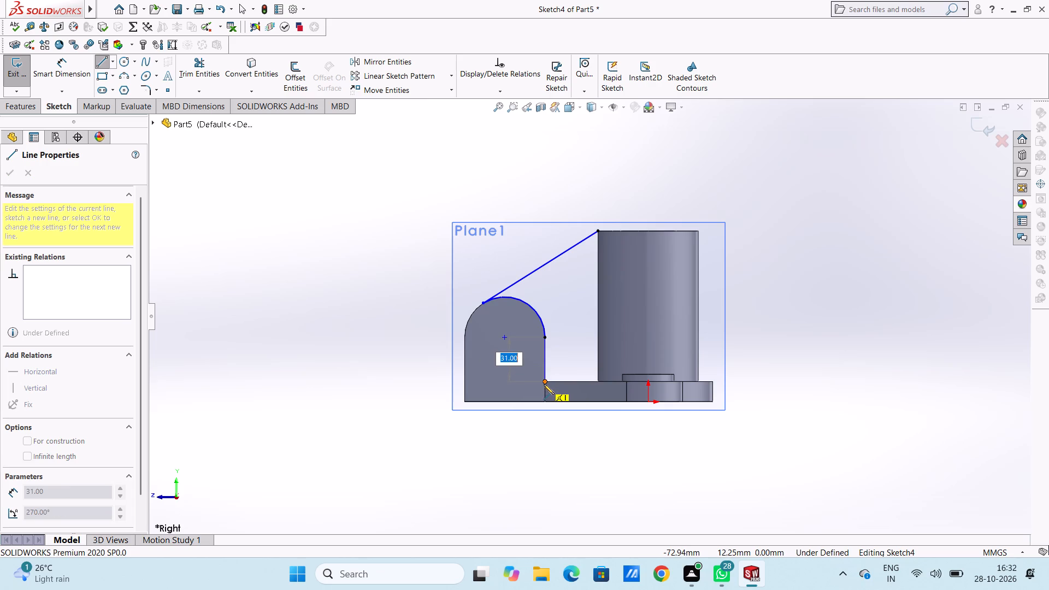
left_click(544, 384)
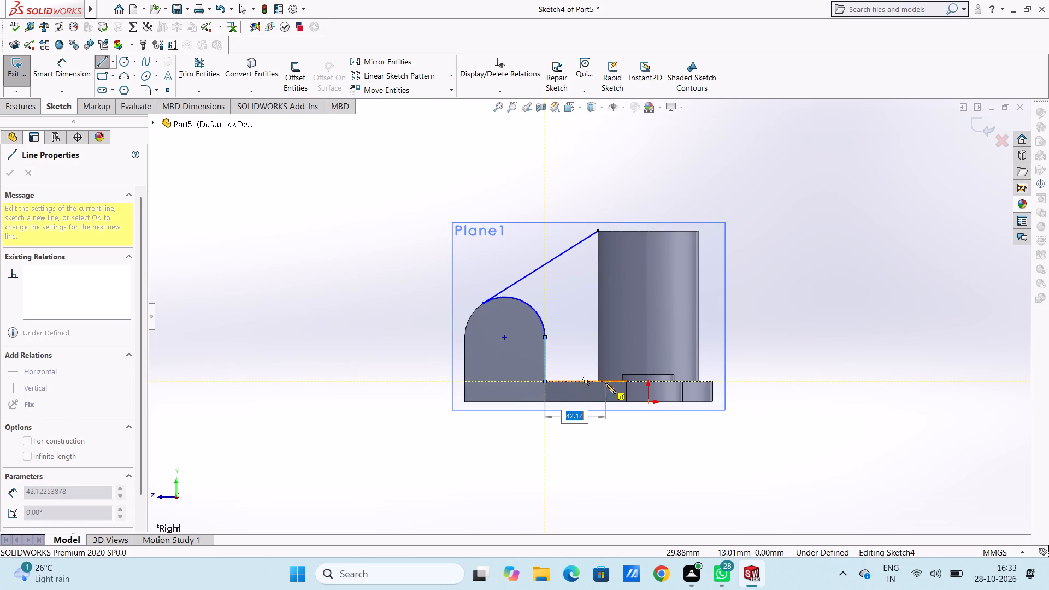
type("40")
key("Return")
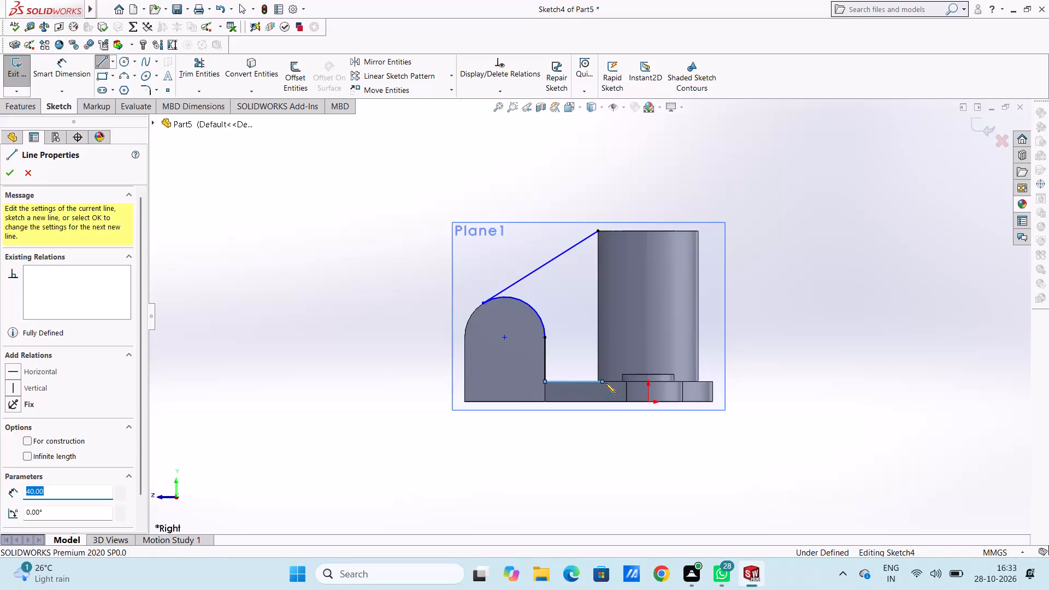
scroll(615, 235, "down", 6)
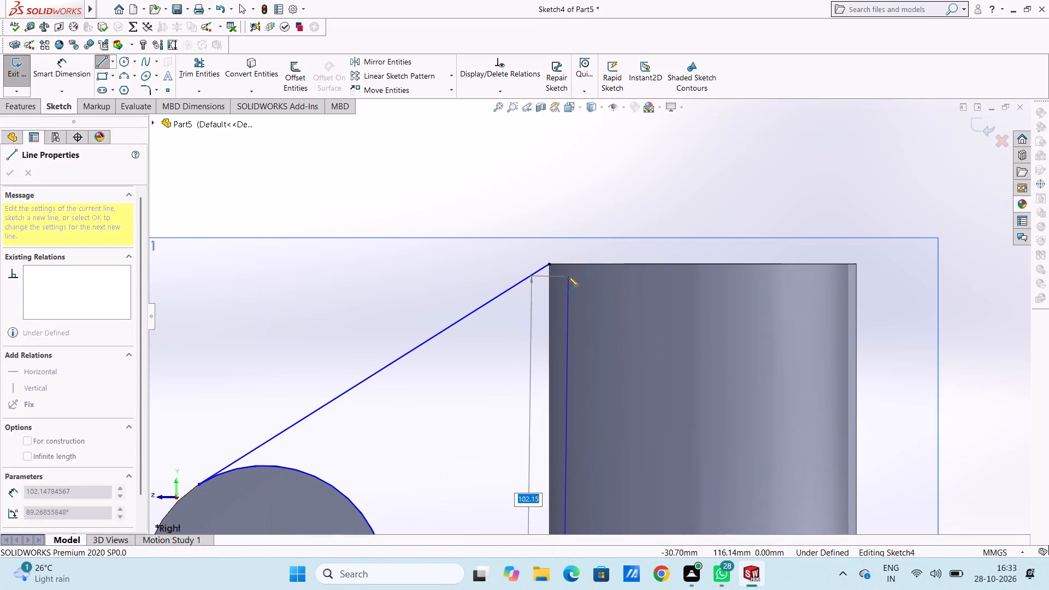
left_click(562, 265)
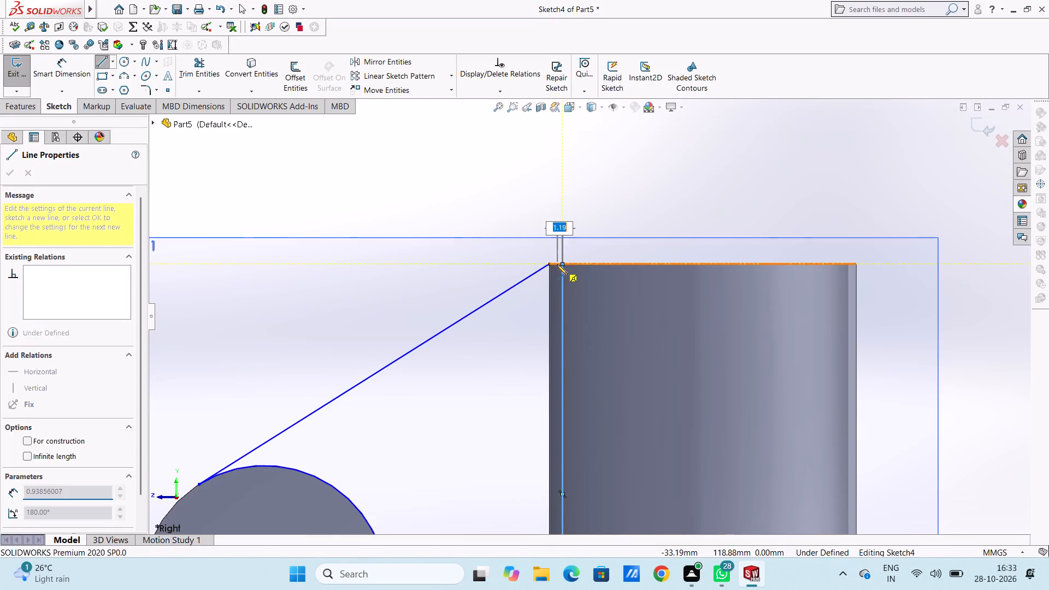
left_click(551, 264)
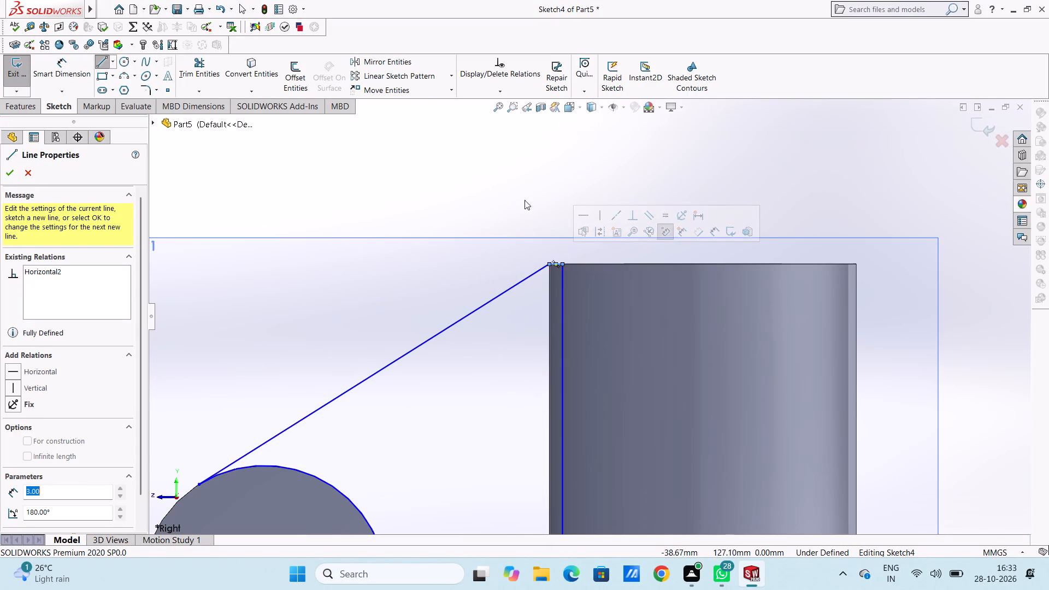
left_click(9, 173)
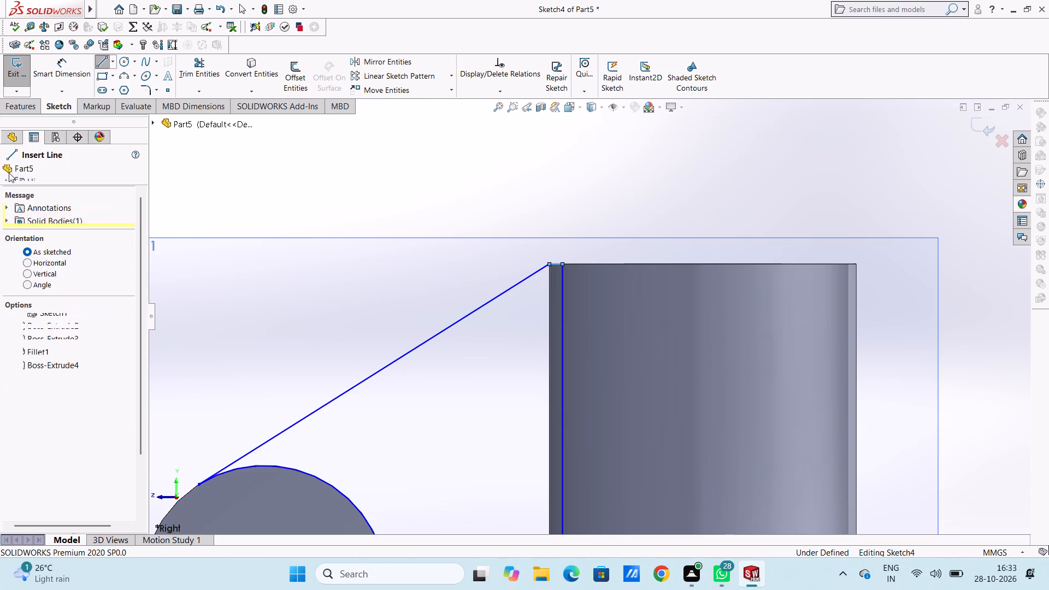
left_click(11, 174)
left_click(343, 200)
Dimension the sloping line's vertical height and the length of the rib profile's bottom line on the plate.
scroll(466, 221, "up", 5)
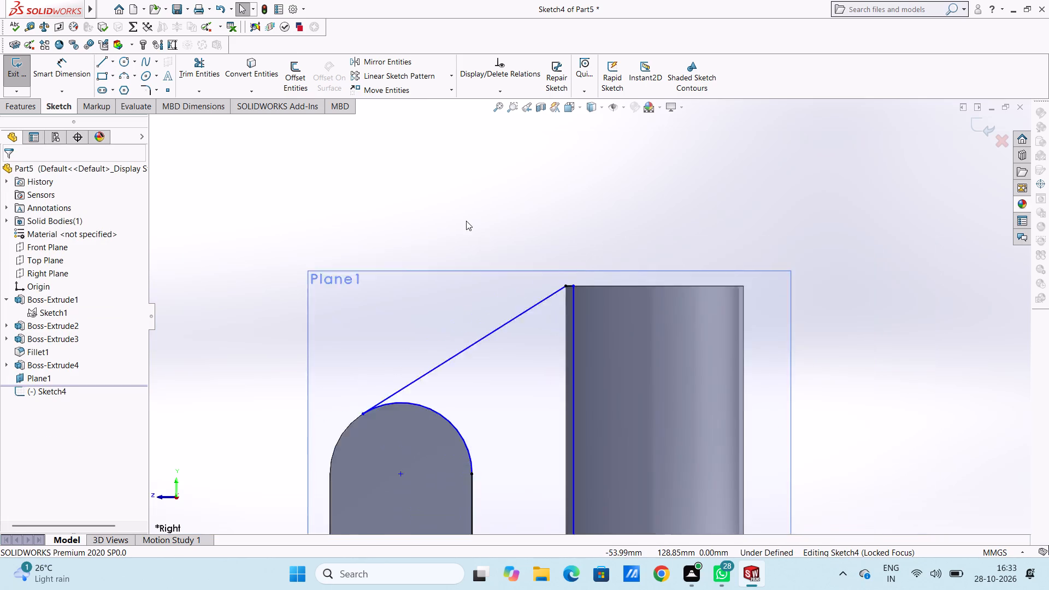
scroll(617, 414, "up", 5)
scroll(616, 421, "down", 3)
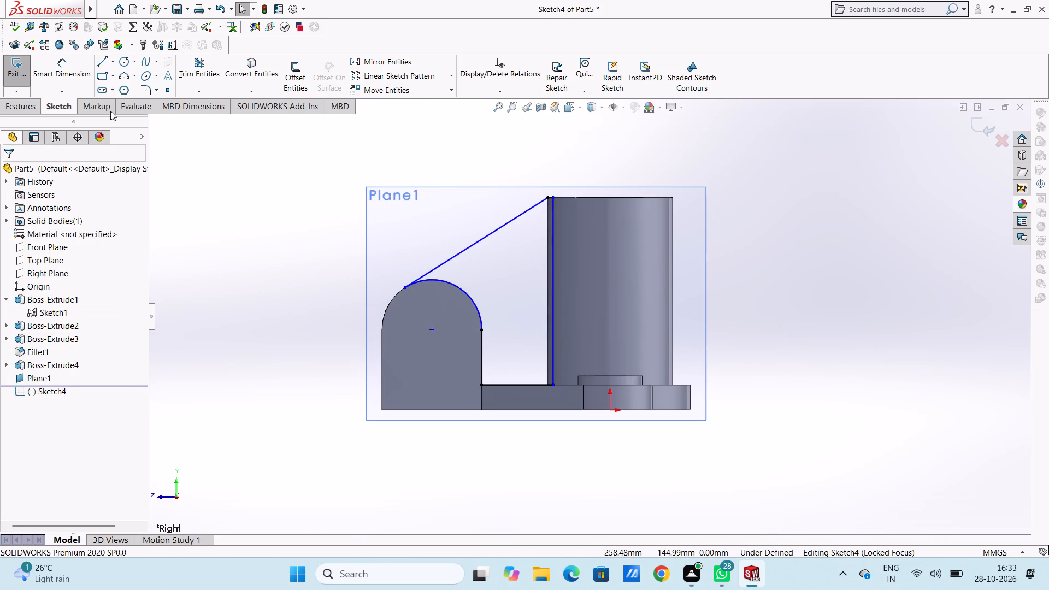
left_click(82, 64)
left_click(438, 268)
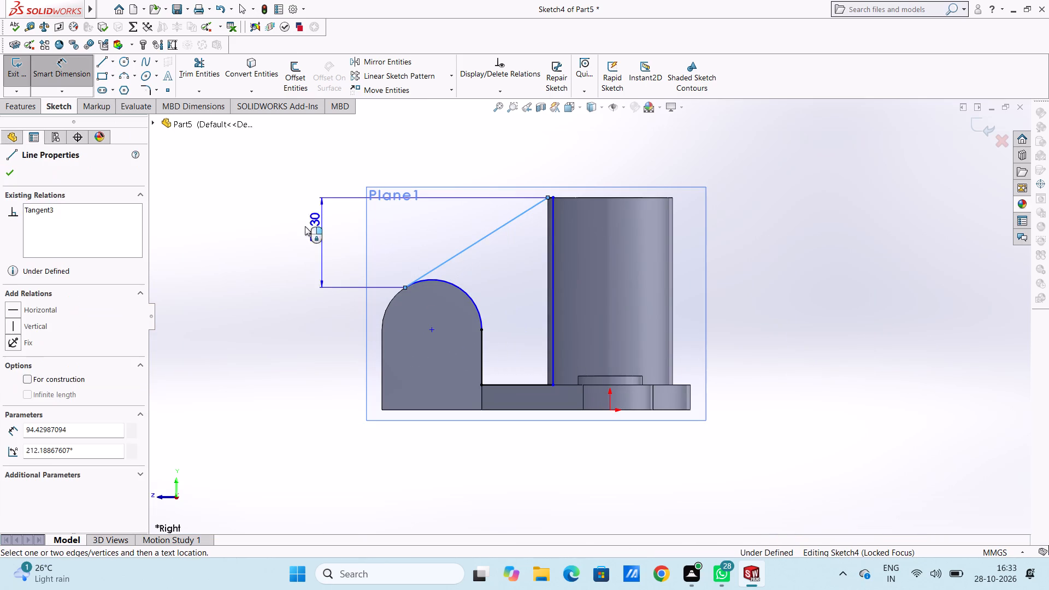
left_click(249, 251)
left_click(201, 231)
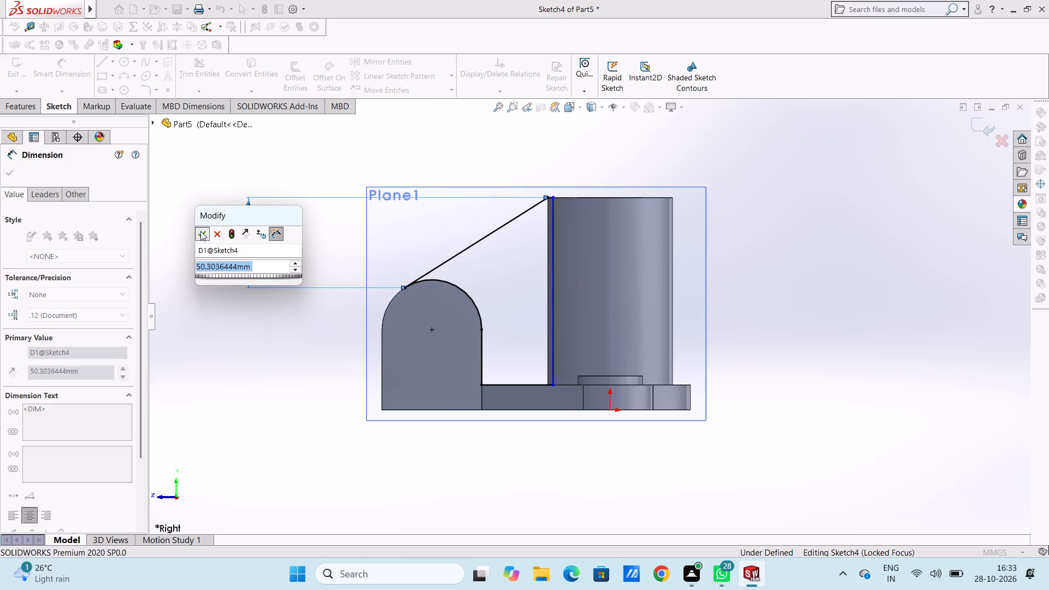
left_click(197, 225)
scroll(531, 385, "up", 3)
left_click(553, 357)
left_click(553, 356)
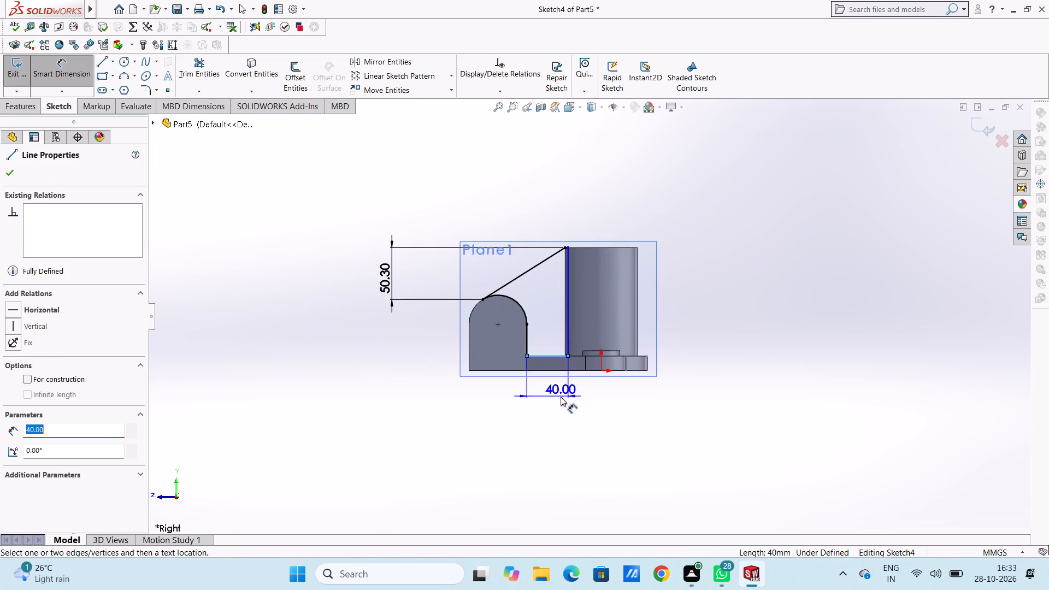
left_click(566, 418)
left_click(520, 403)
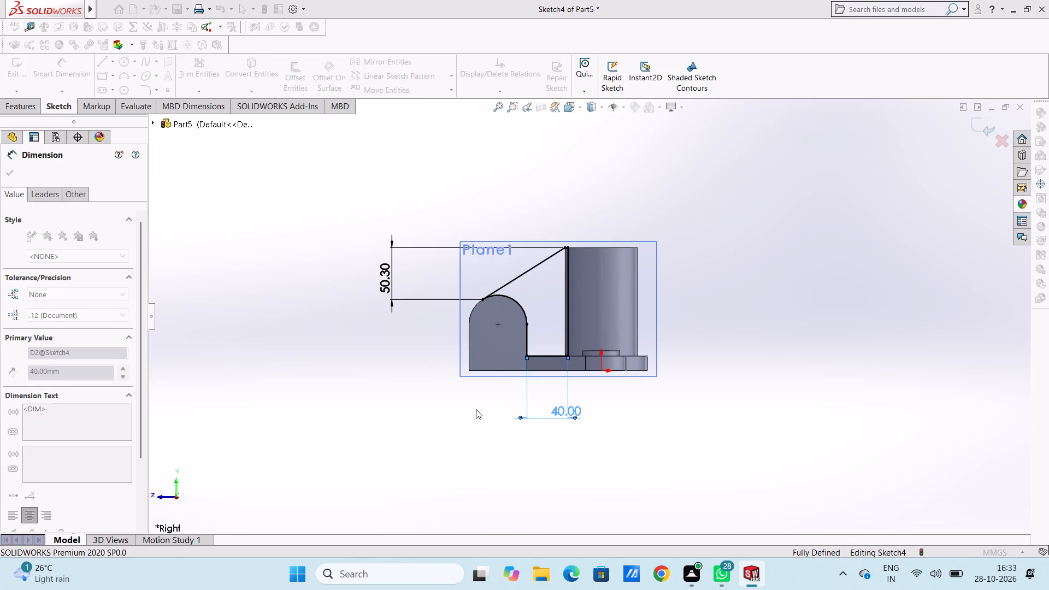
left_click(451, 411)
Extrude the rib profile Mid Plane to a depth of 12 mm, merged with the part.
middle_click_drag(386, 240, 403, 432)
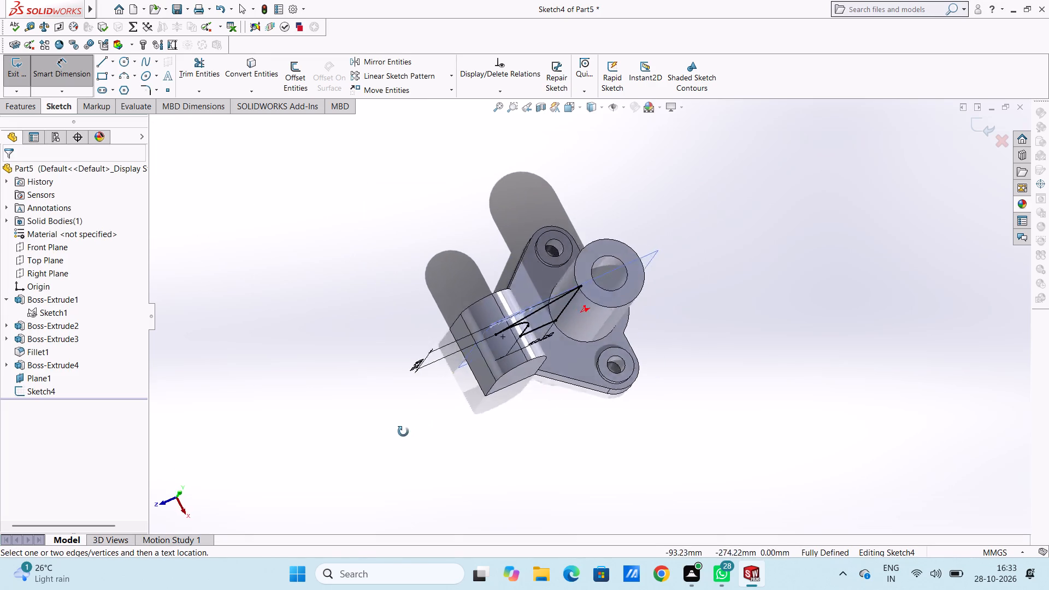
middle_click_drag(403, 432, 385, 368)
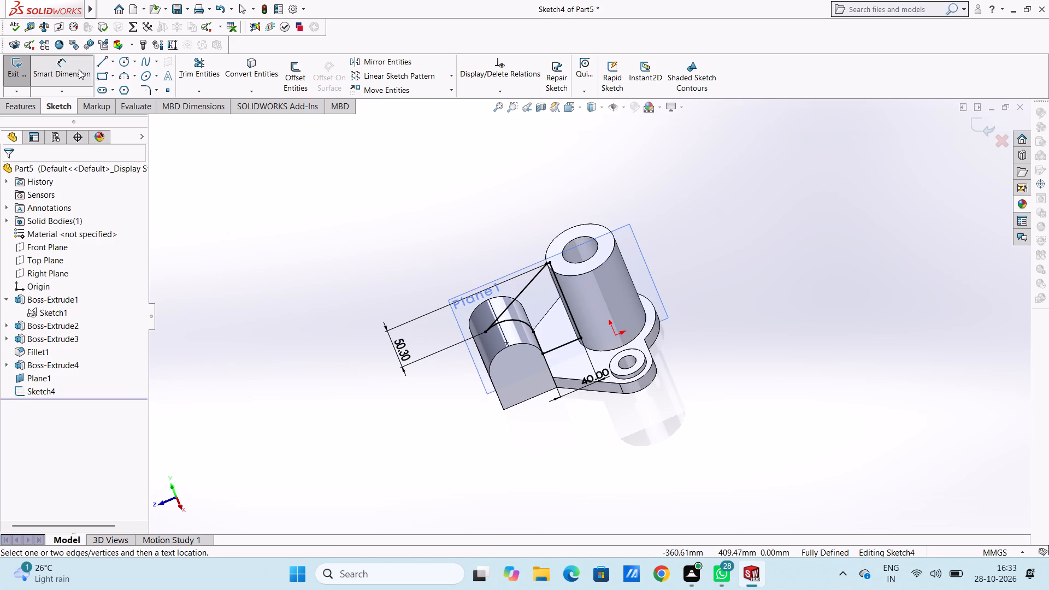
left_click(79, 69)
left_click(32, 102)
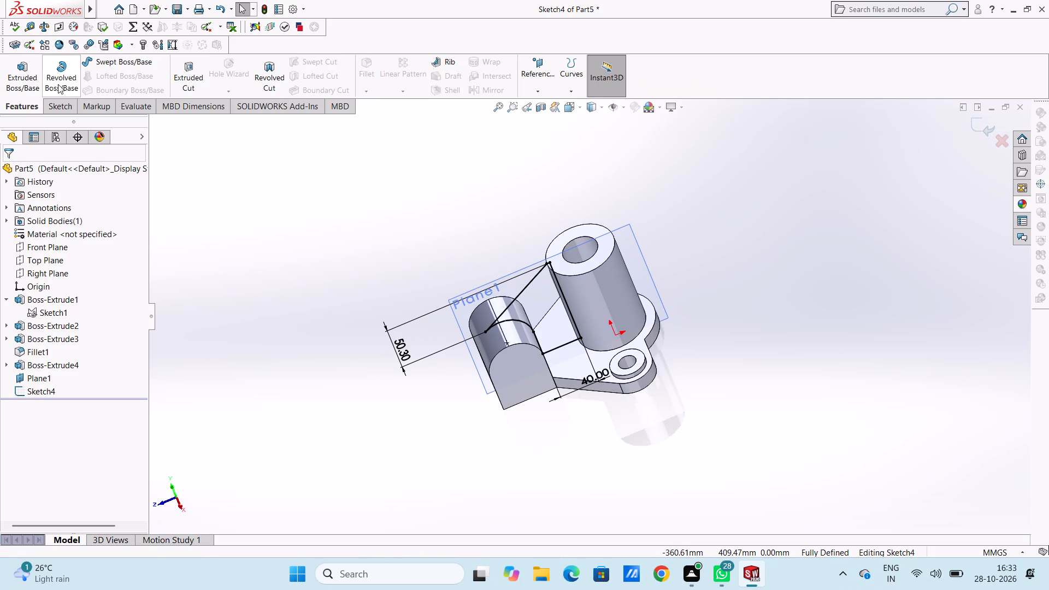
left_click(9, 75)
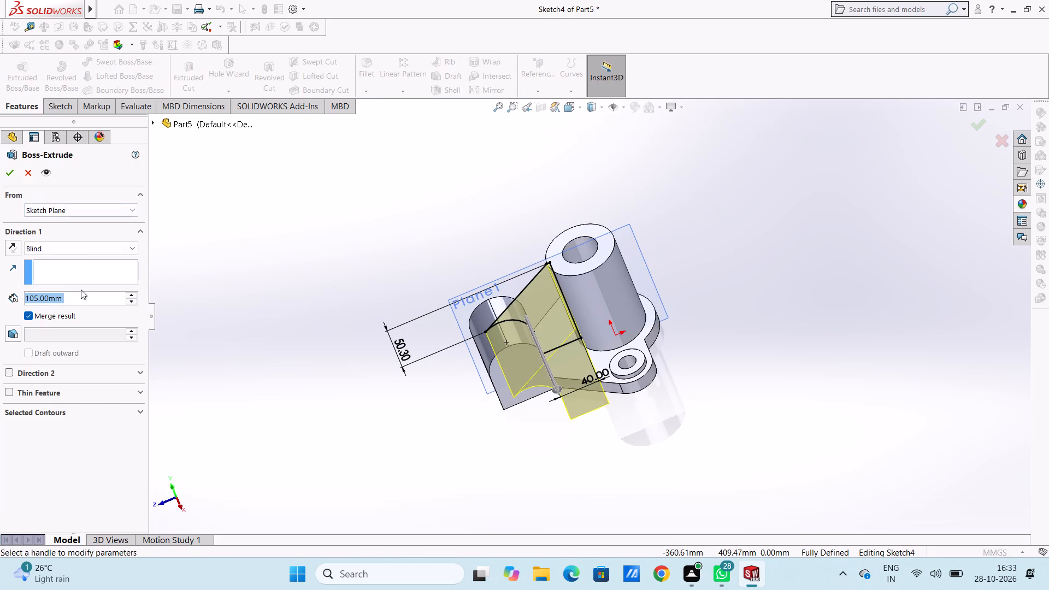
left_click(80, 247)
left_click(72, 320)
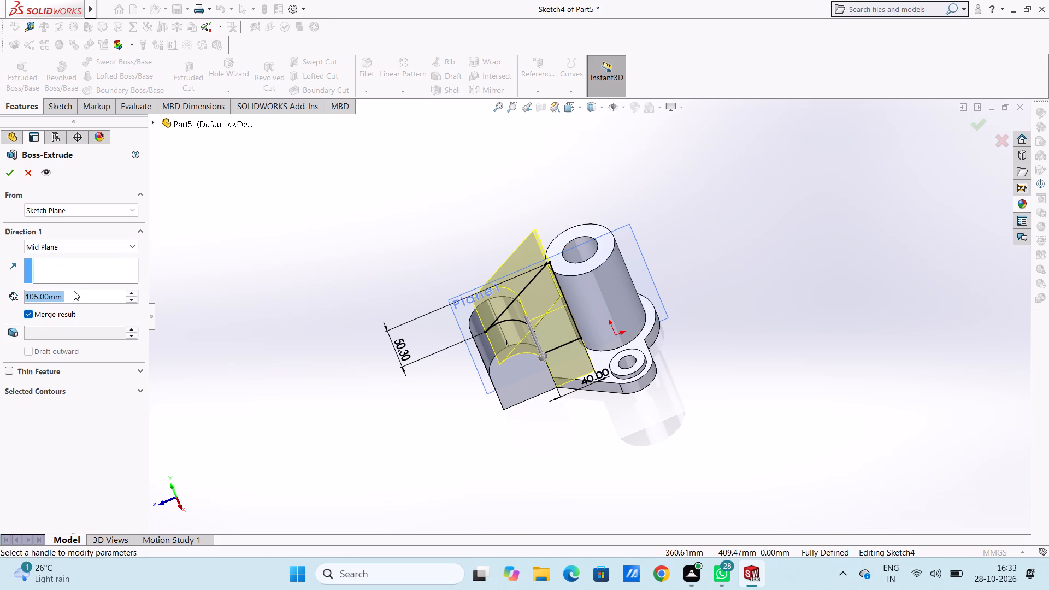
type("12")
key("Return")
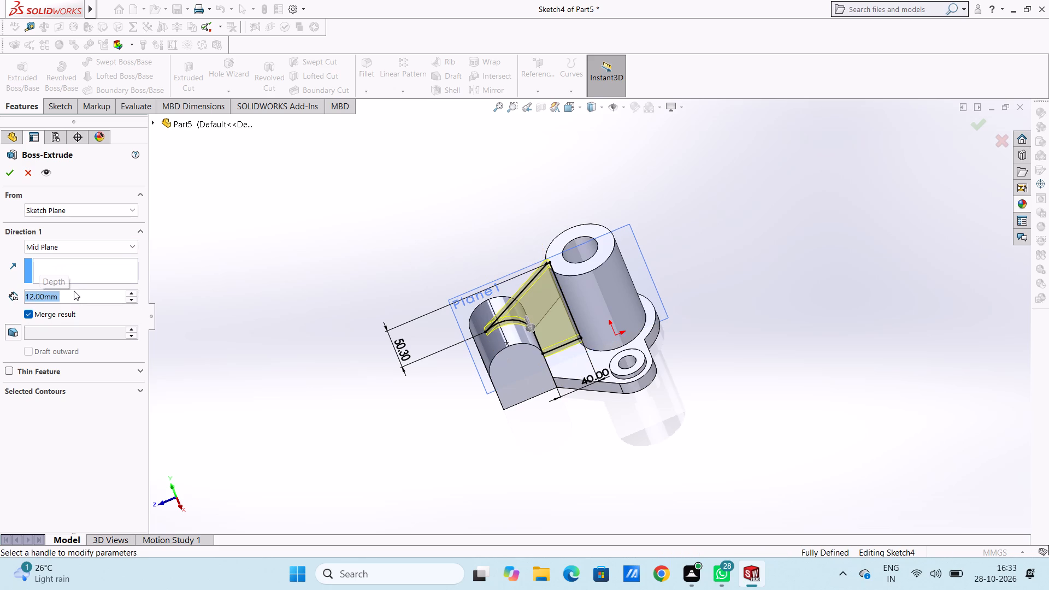
left_click(9, 171)
left_click(283, 246)
Hide the reference plane Plane1 that passes through the middle of the part.
middle_click_drag(301, 319, 309, 317)
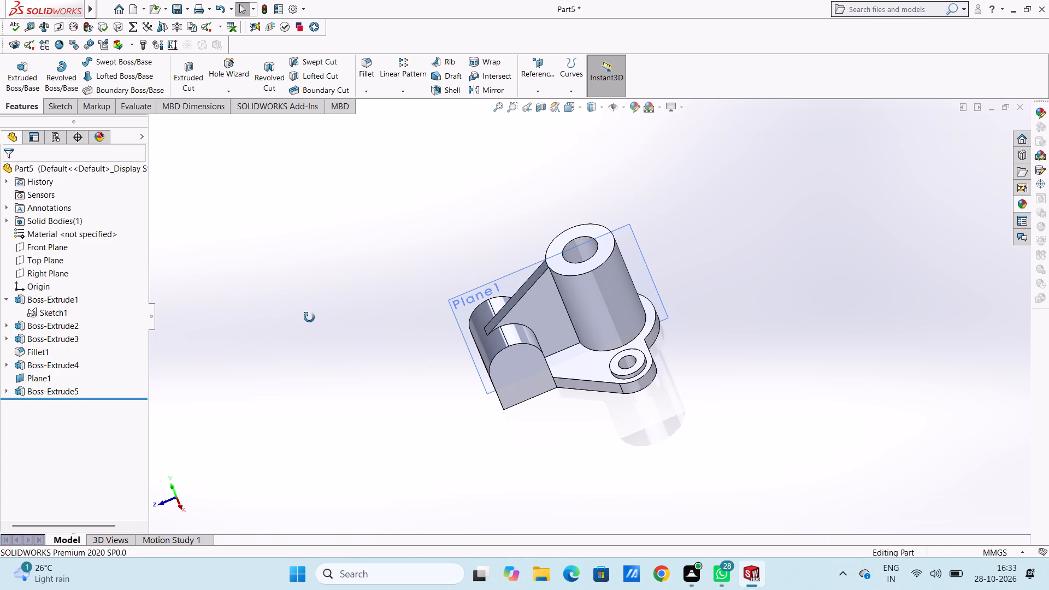
middle_click_drag(309, 317, 285, 237)
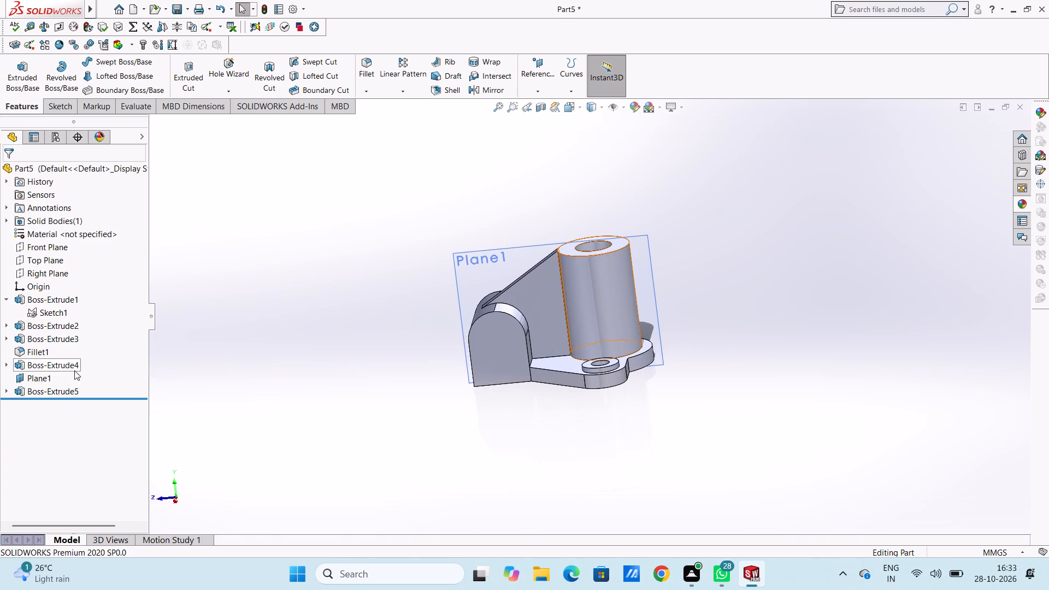
left_click(46, 379)
left_click(71, 362)
left_click(249, 350)
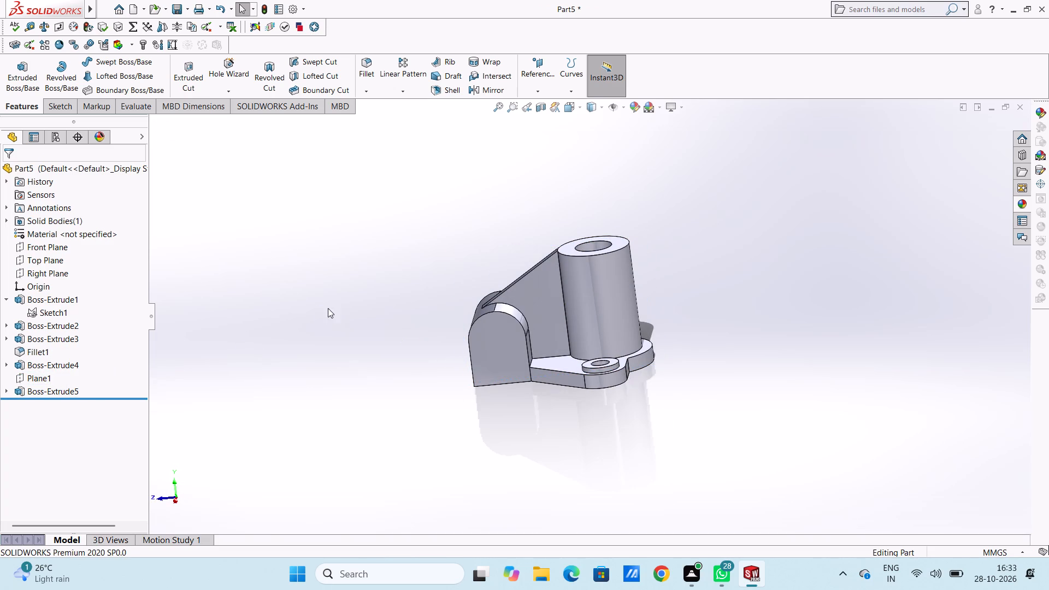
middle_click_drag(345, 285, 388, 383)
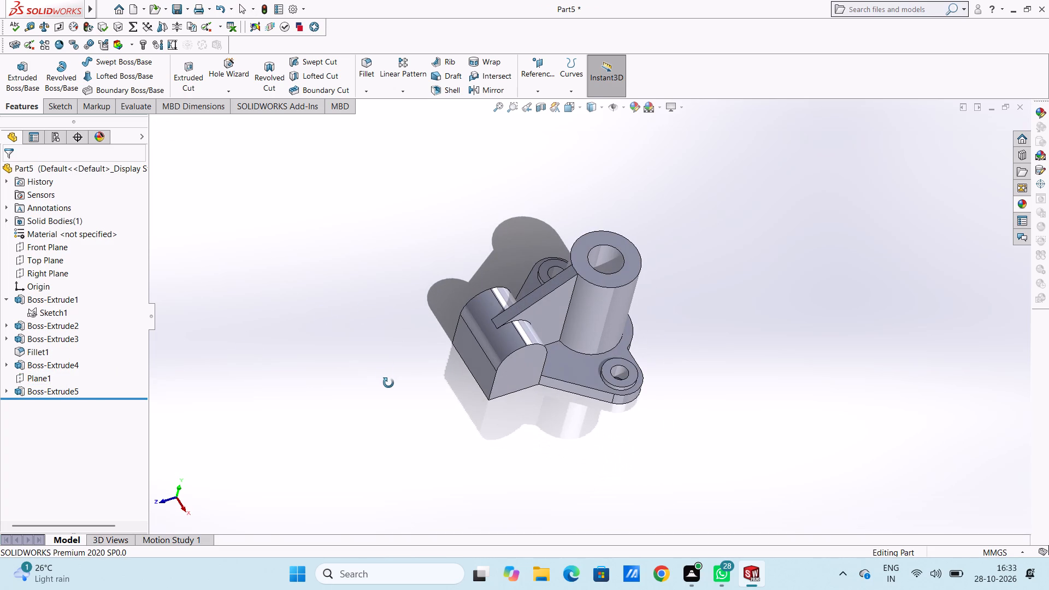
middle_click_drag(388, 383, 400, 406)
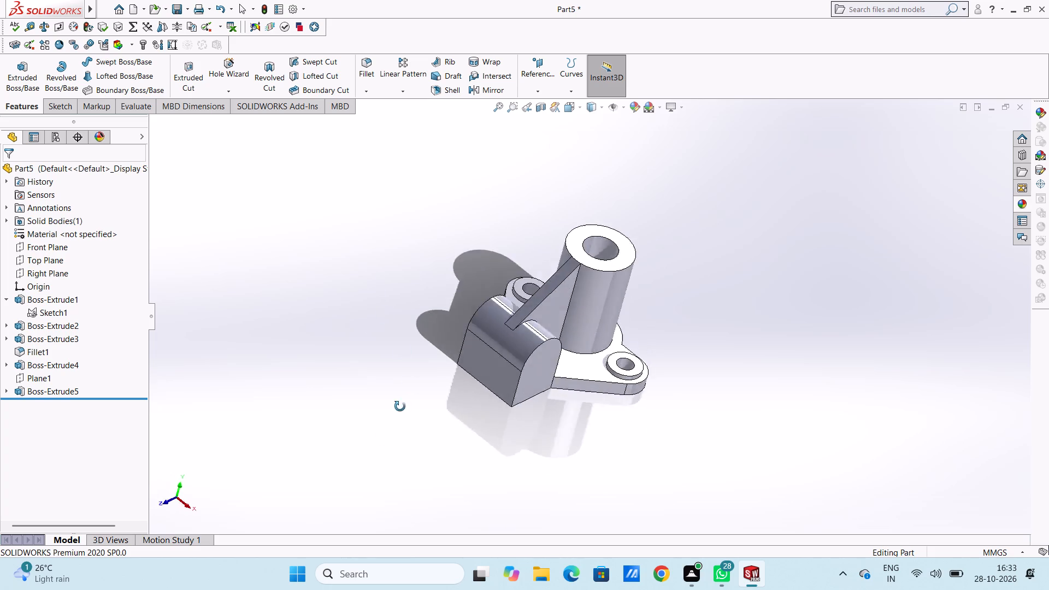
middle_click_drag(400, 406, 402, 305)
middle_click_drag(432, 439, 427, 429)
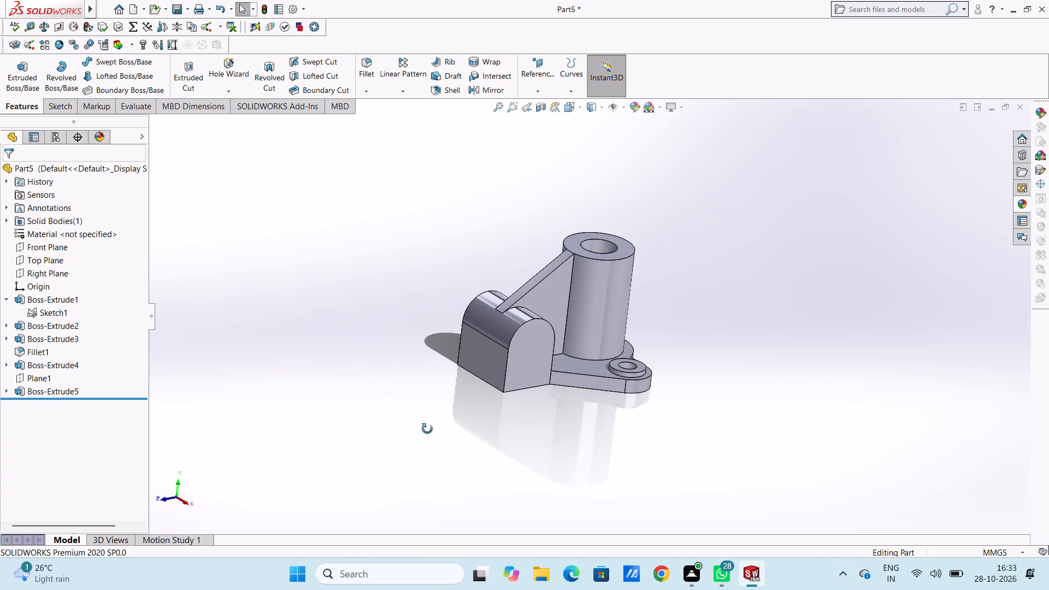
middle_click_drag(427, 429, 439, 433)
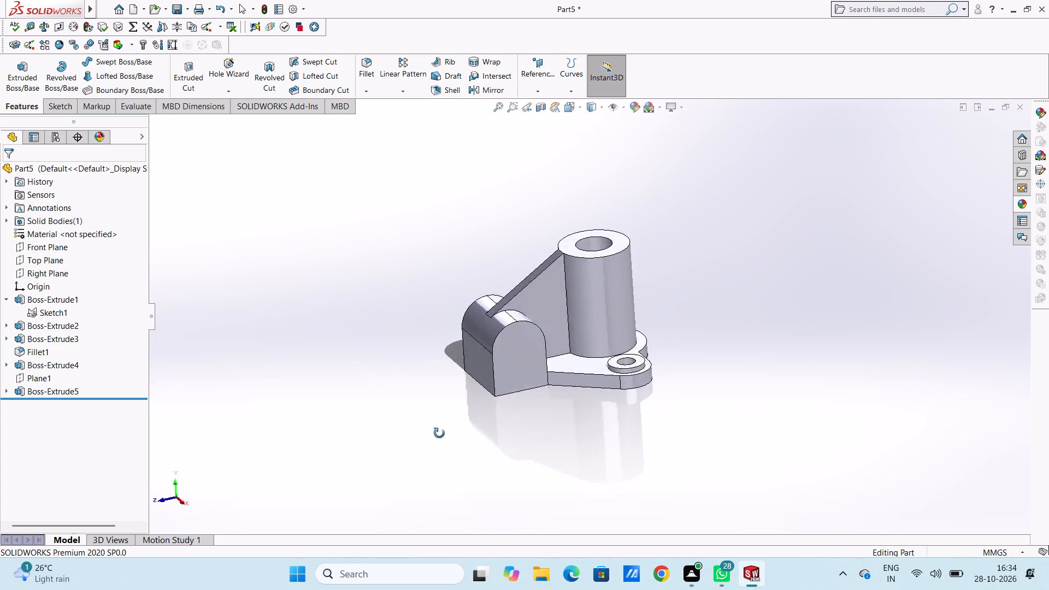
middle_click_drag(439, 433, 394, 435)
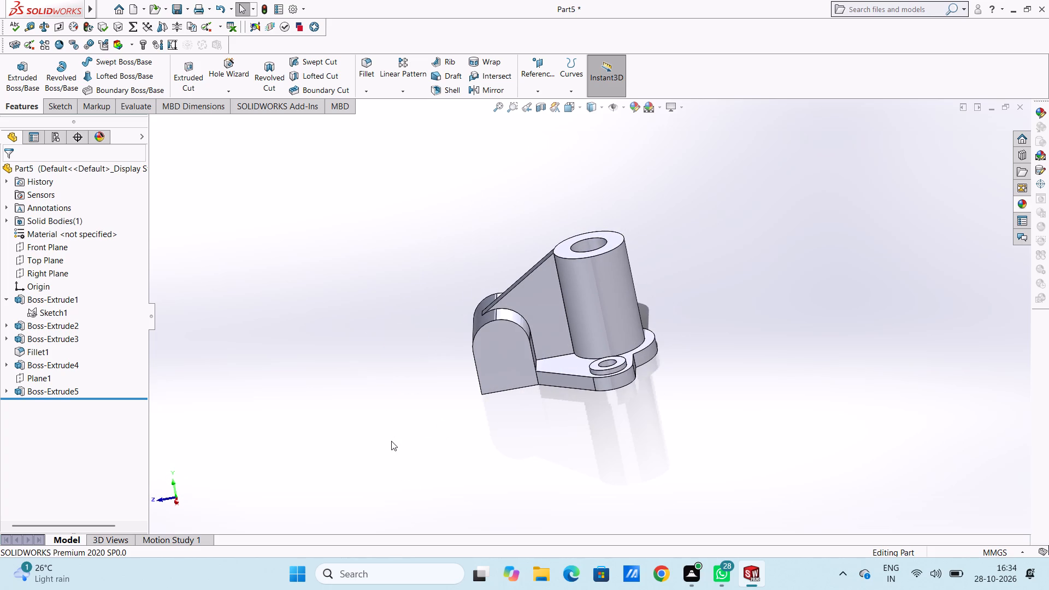
Start a sketch on the block's flat arched side face and draw a circle of about 22 mm radius at the rounded top's centre.
key("ctrl+4")
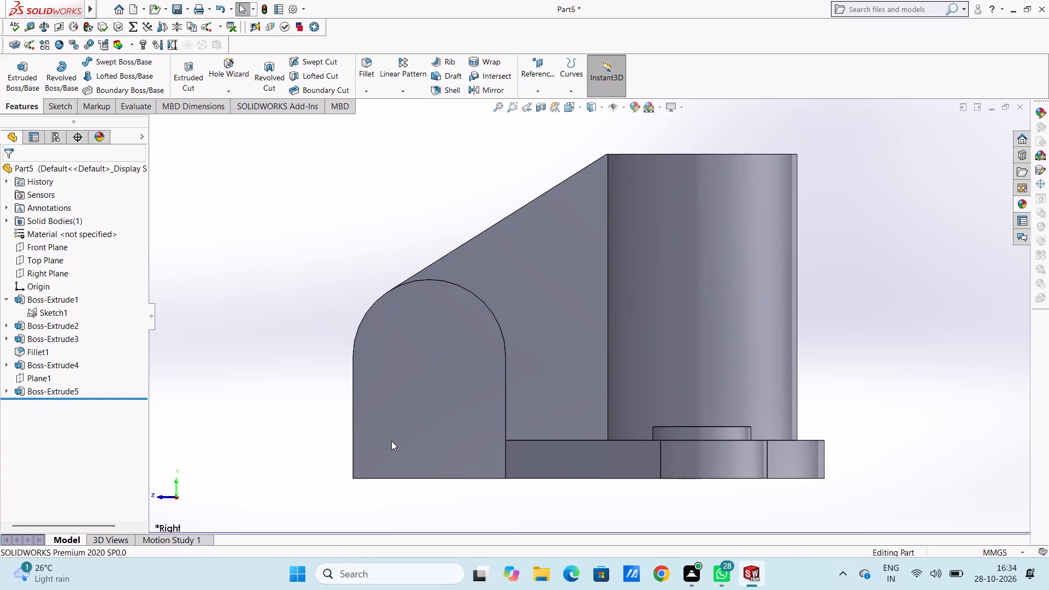
left_click(431, 340)
left_click(480, 311)
left_click(307, 271)
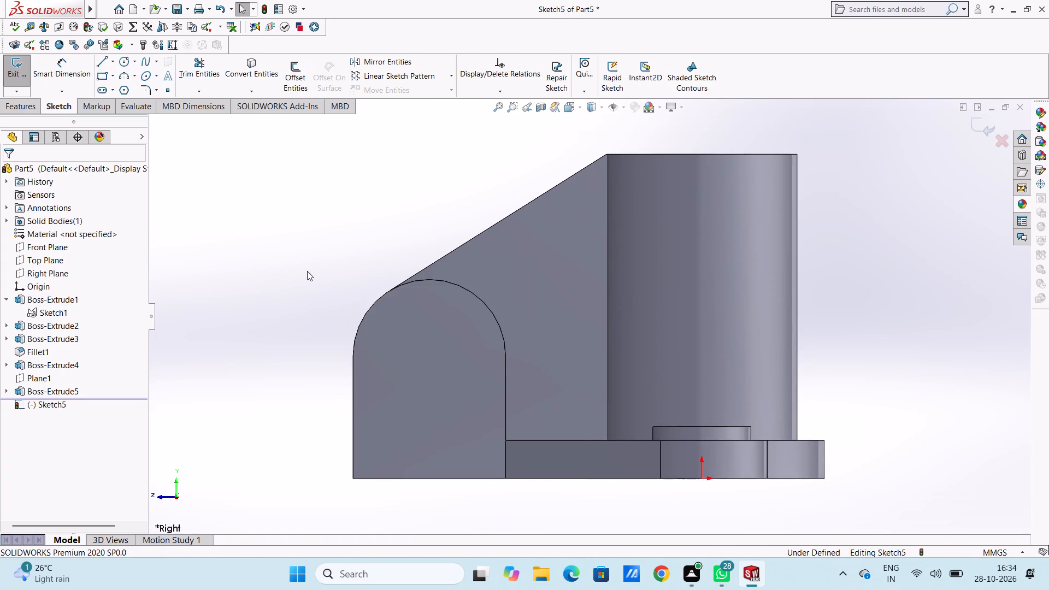
scroll(309, 271, "up", 5)
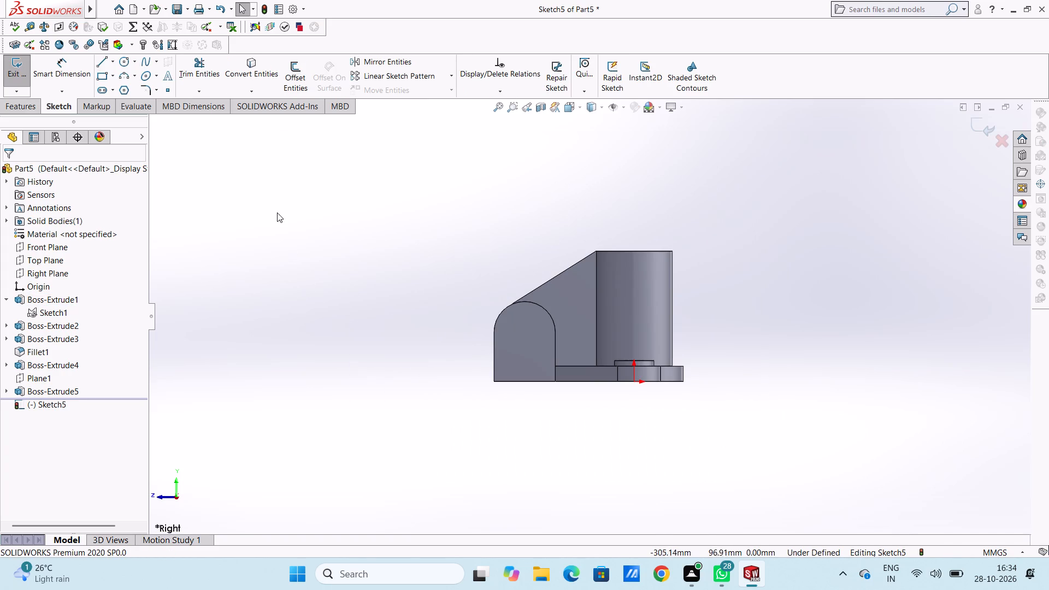
left_click(125, 63)
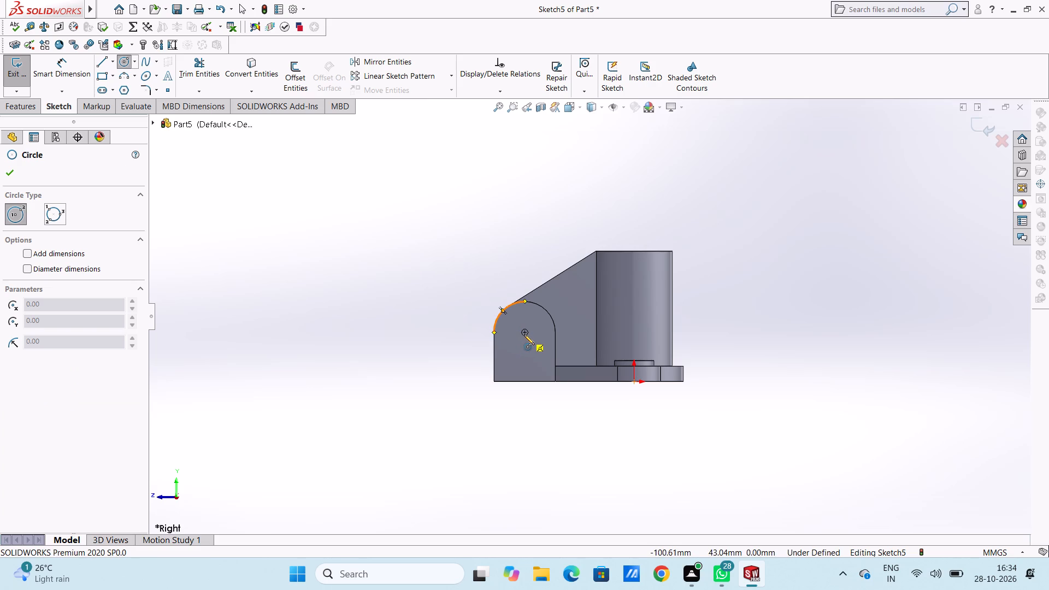
left_click(523, 332)
left_click(541, 350)
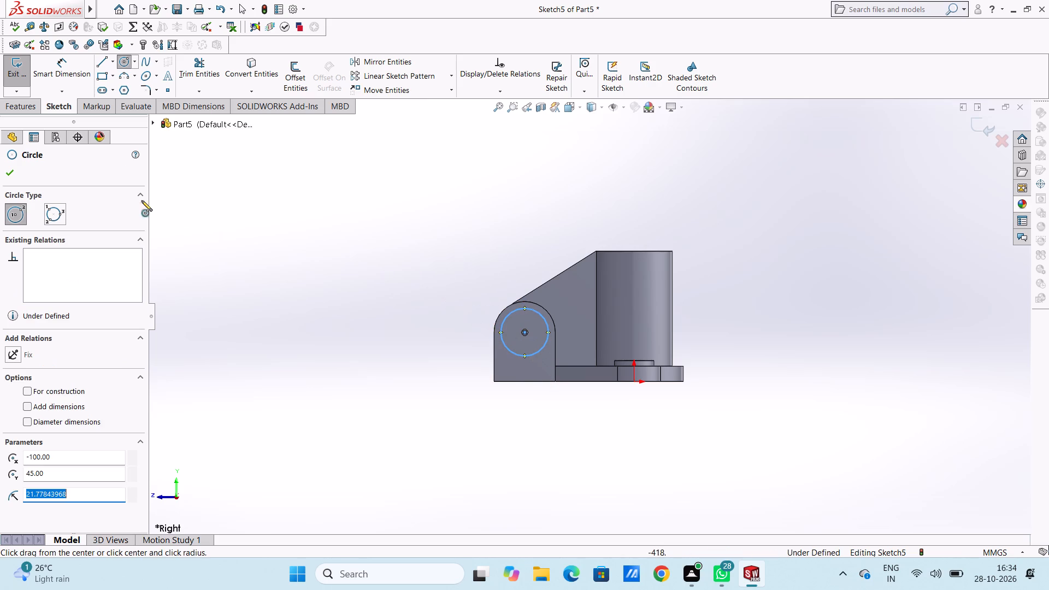
left_click(7, 174)
Dimension the circle on the block's arched side face to a diameter of 28 mm.
left_click(58, 70)
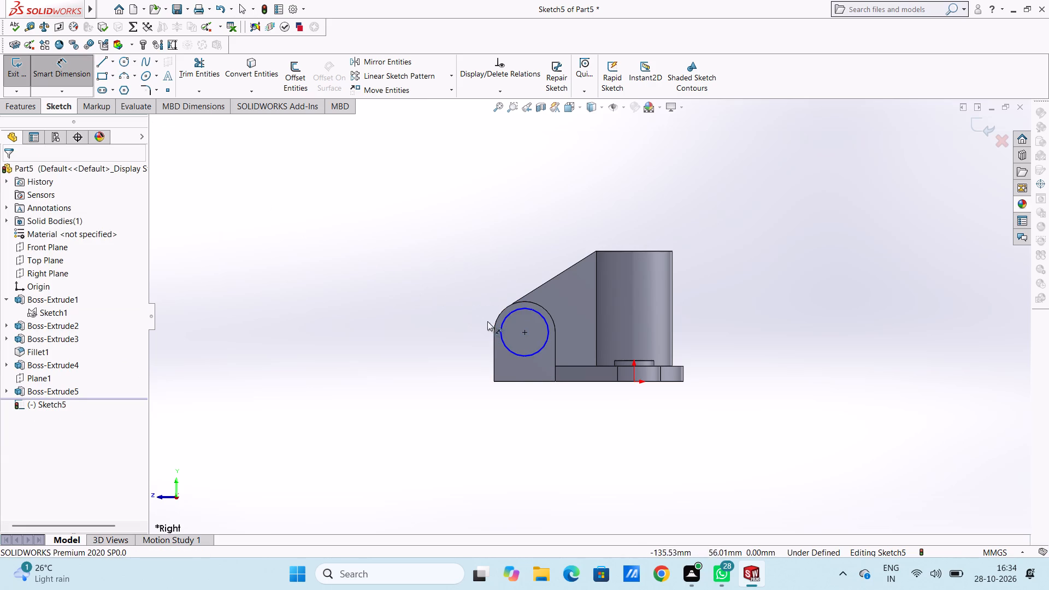
left_click(505, 331)
left_click(503, 324)
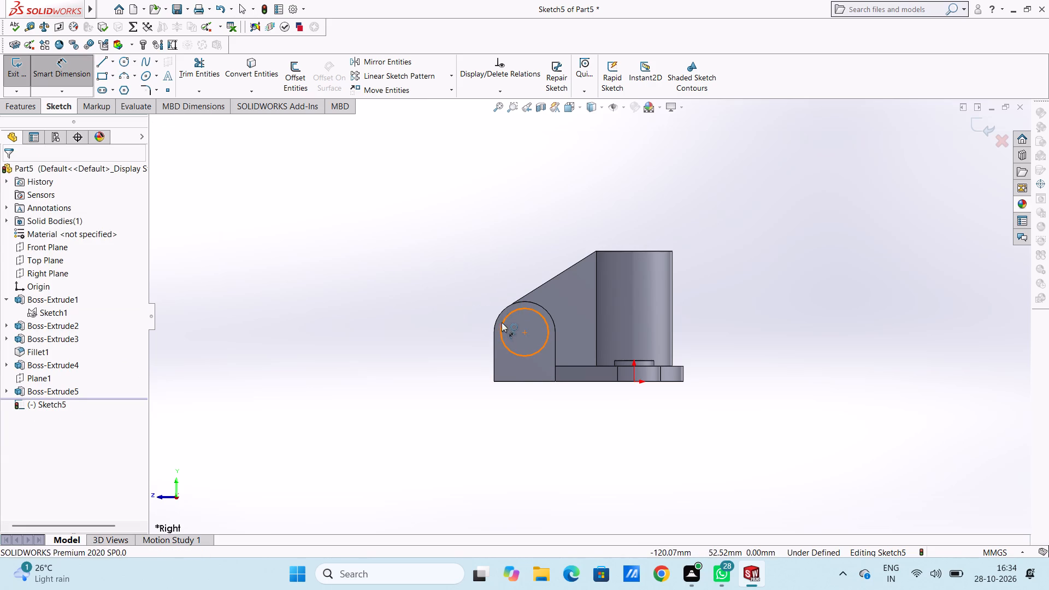
left_click(380, 240)
type("28")
key("Return")
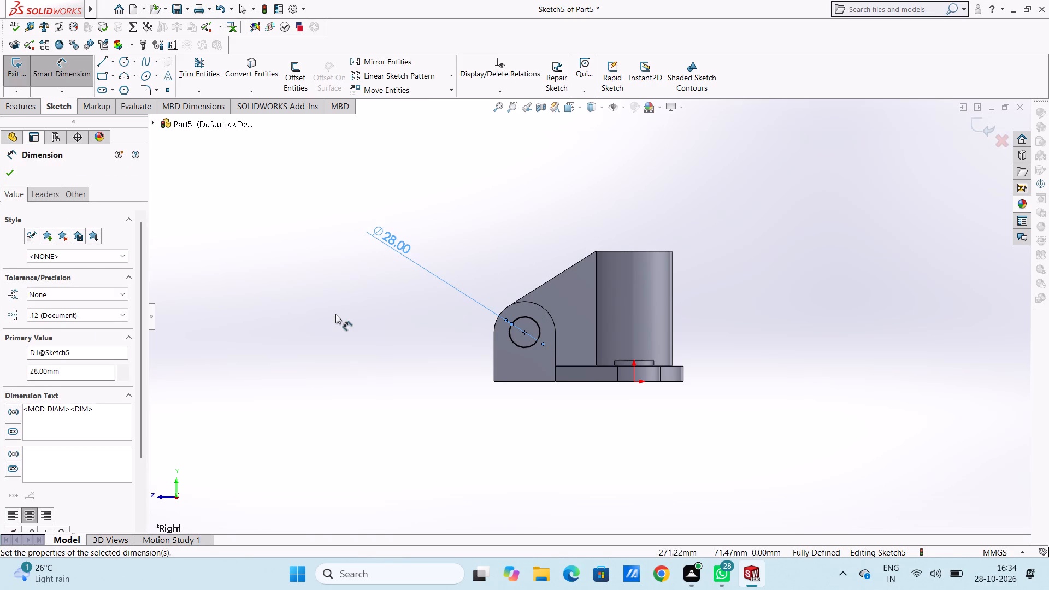
left_click(334, 318)
Cut the 28 mm circle Through All to make a hole across the rounded block.
middle_click_drag(347, 274, 411, 376)
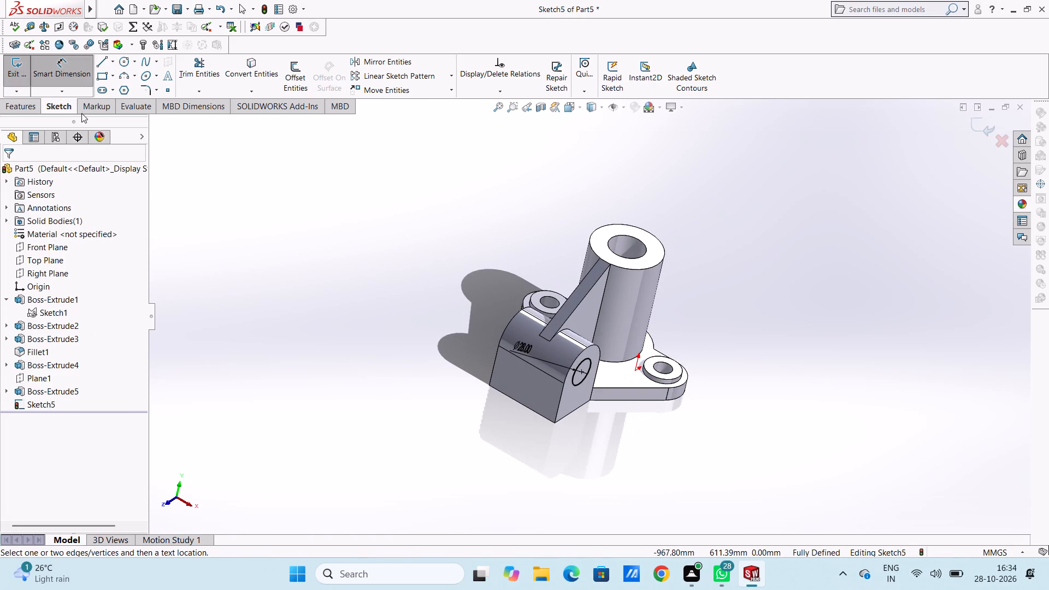
left_click(71, 77)
left_click(27, 101)
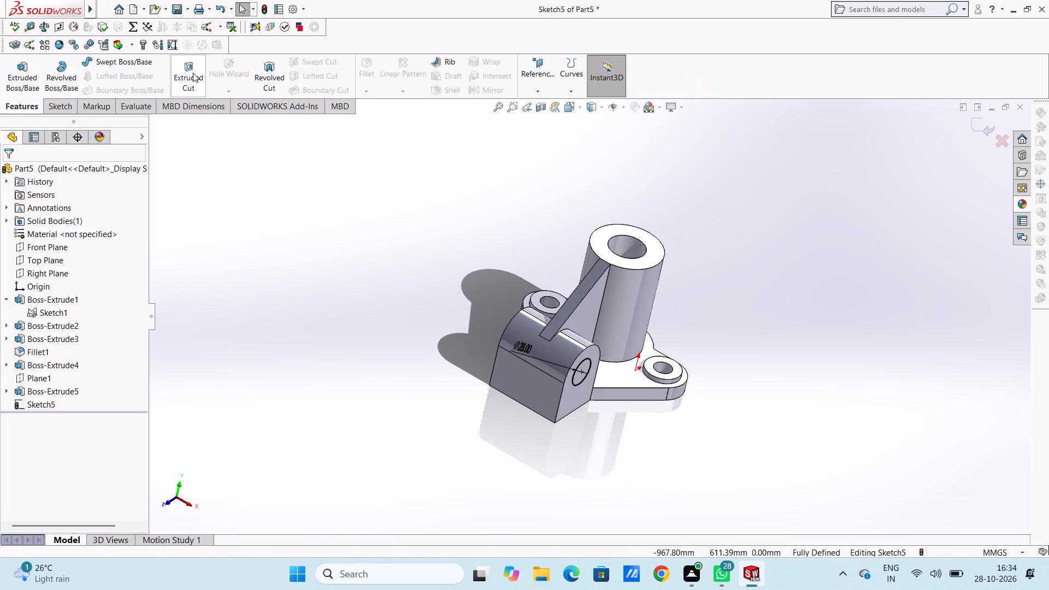
left_click(193, 72)
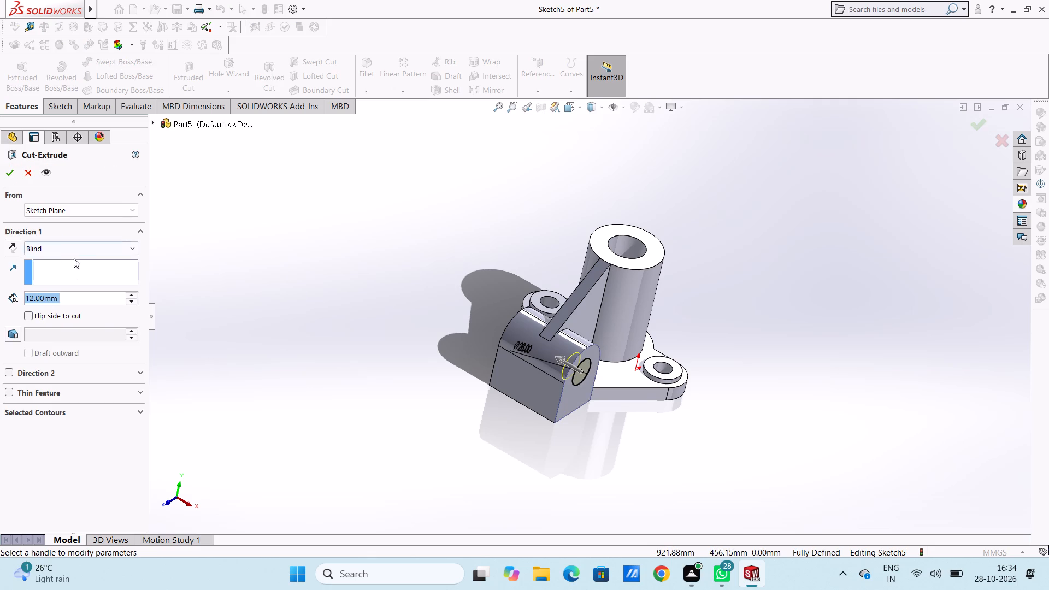
left_click(74, 247)
left_click(68, 267)
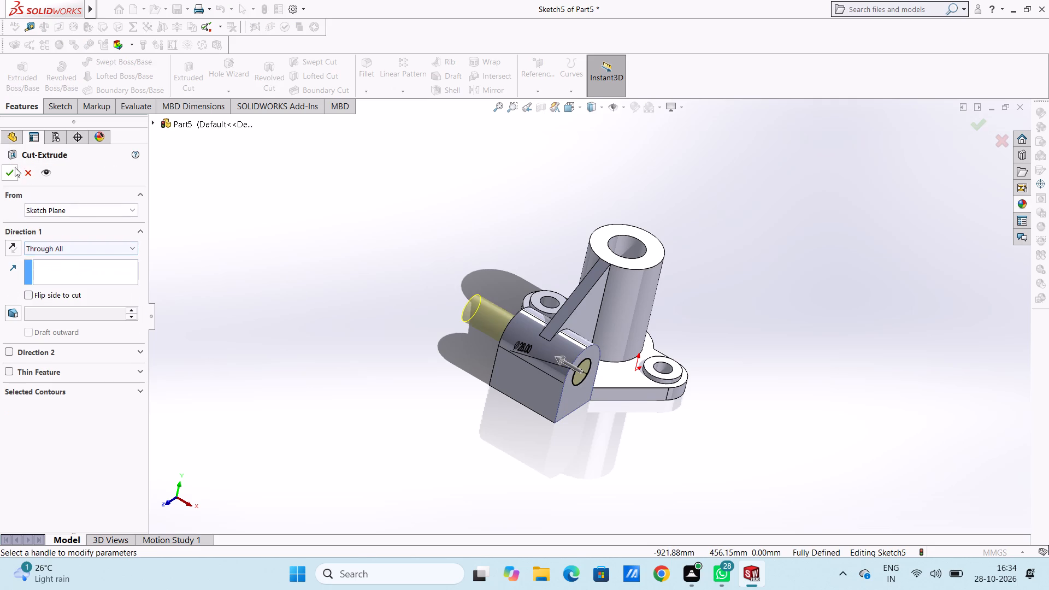
left_click(11, 173)
left_click(263, 281)
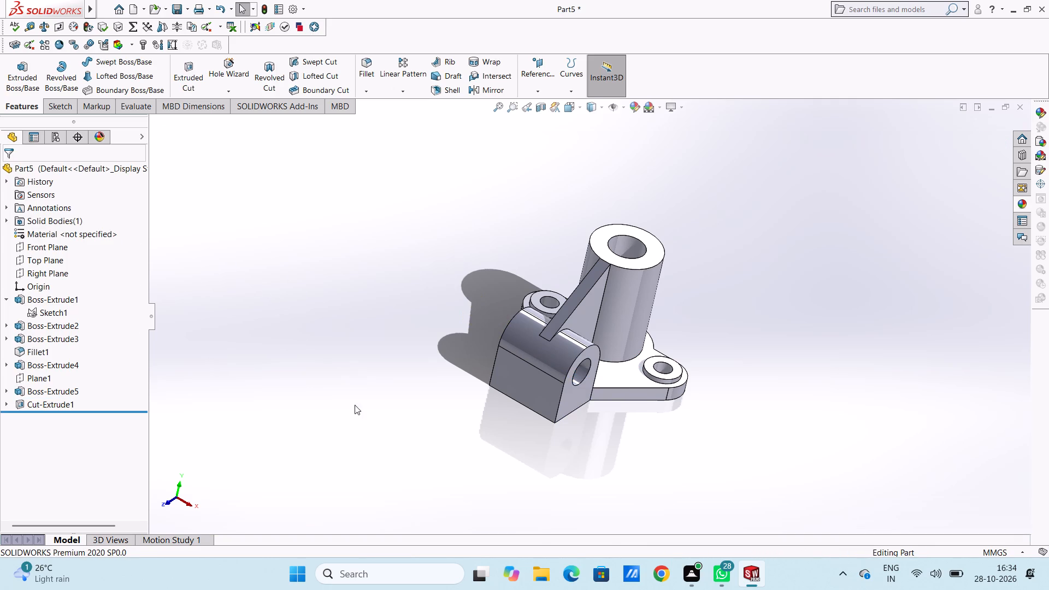
Examine the part with its block hole and rib from several angles and in the Right view.
middle_click_drag(354, 404, 276, 327)
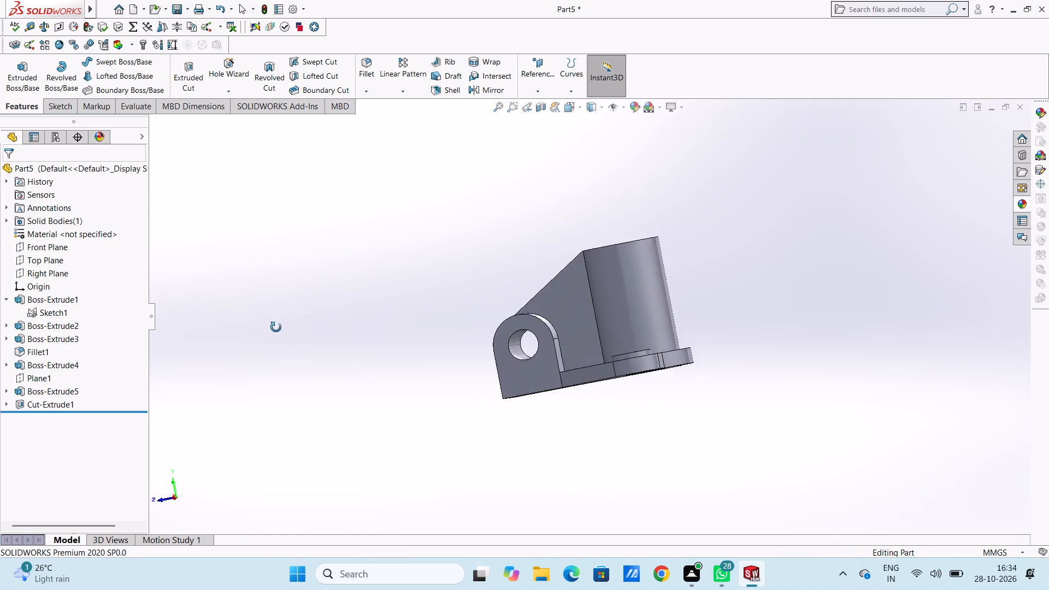
middle_click_drag(276, 327, 288, 383)
middle_click_drag(340, 299, 392, 403)
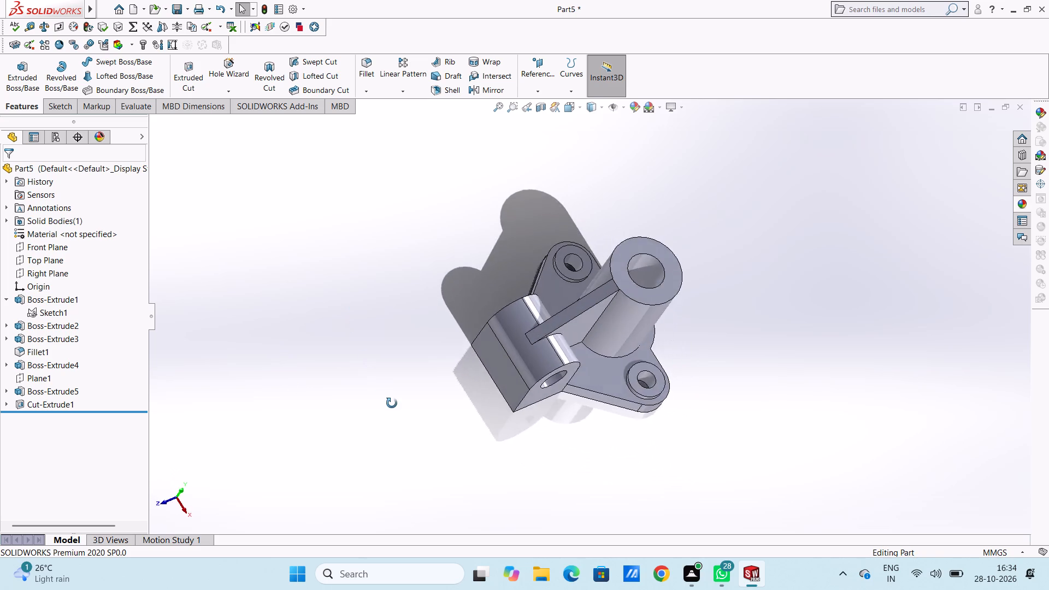
middle_click_drag(392, 403, 375, 293)
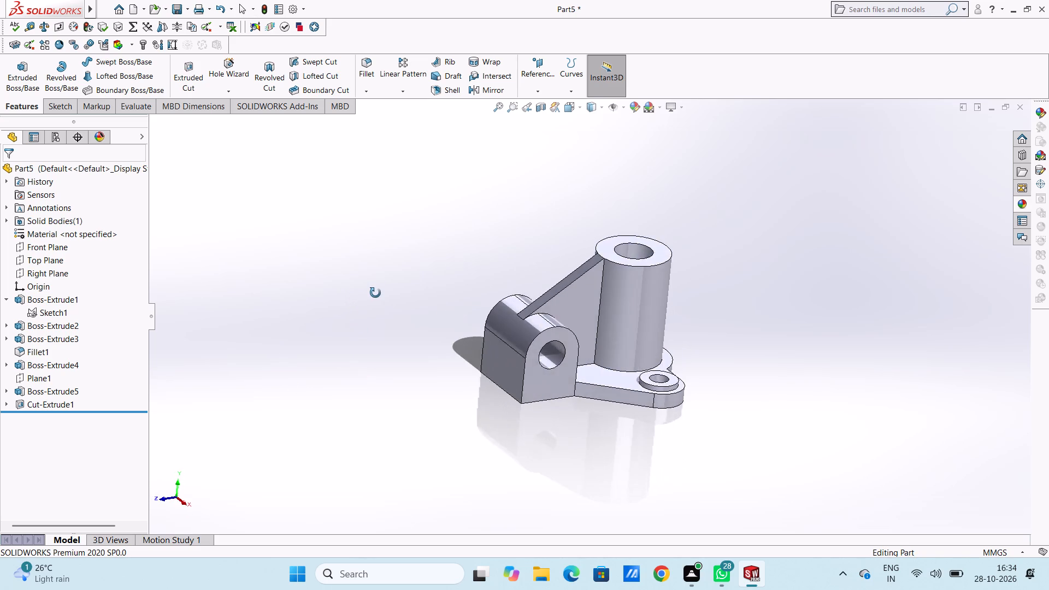
middle_click_drag(375, 293, 346, 293)
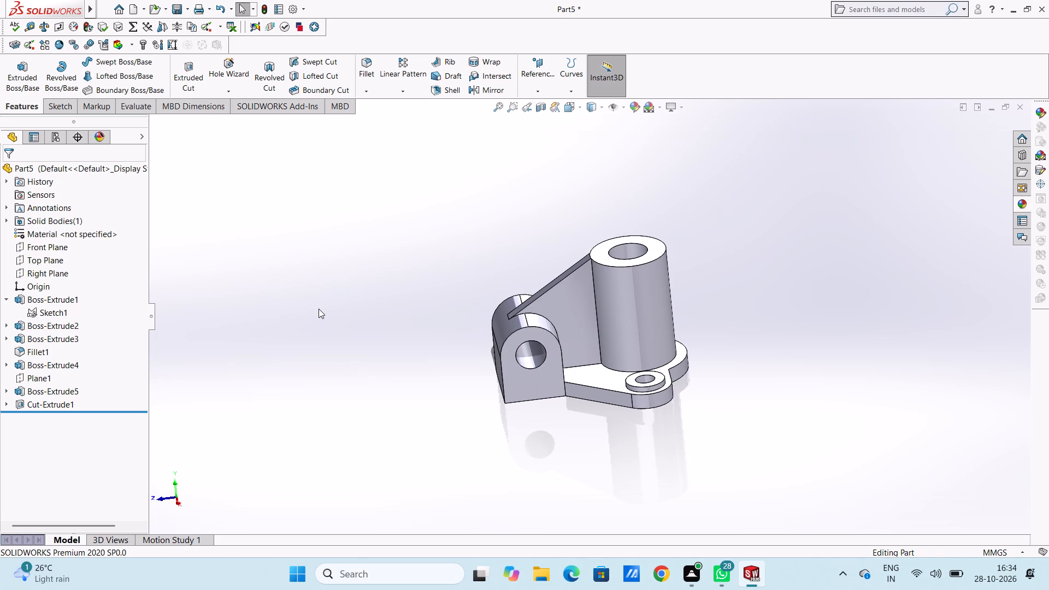
key("ctrl+4")
scroll(591, 175, "up", 6)
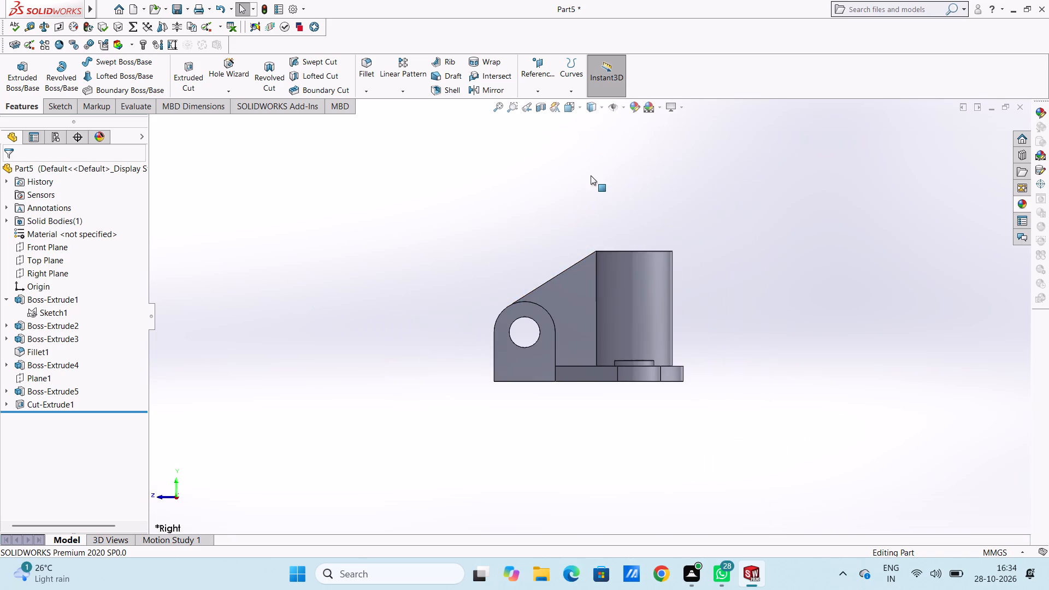
scroll(710, 328, "up", 2)
scroll(699, 364, "down", 1)
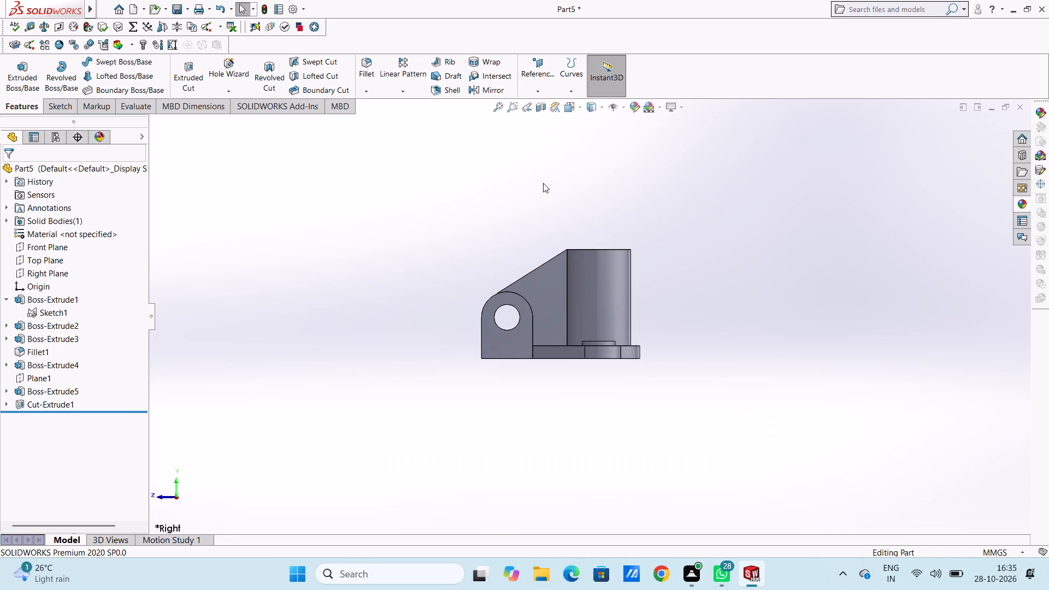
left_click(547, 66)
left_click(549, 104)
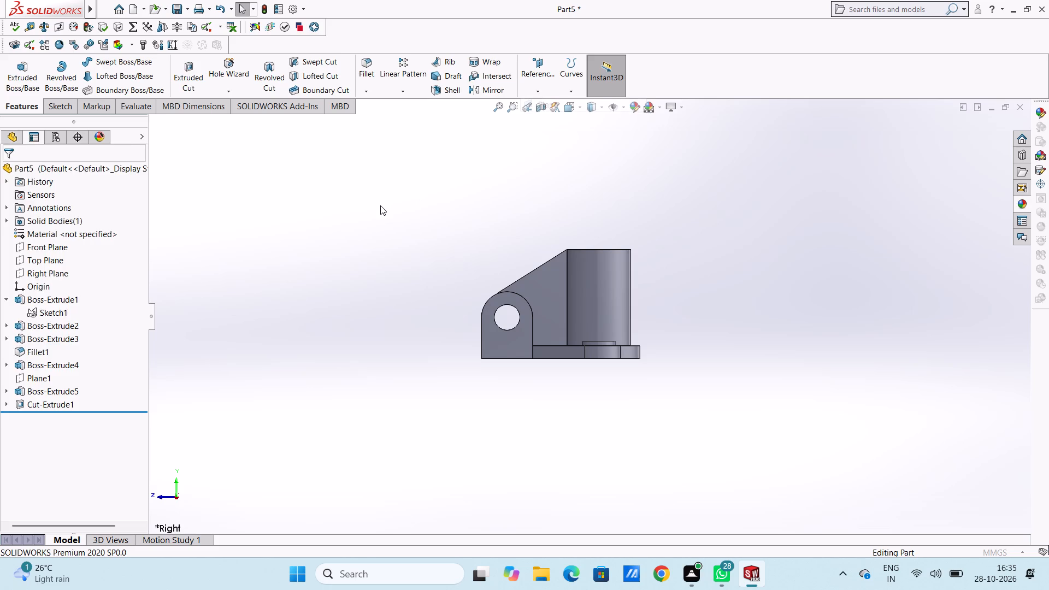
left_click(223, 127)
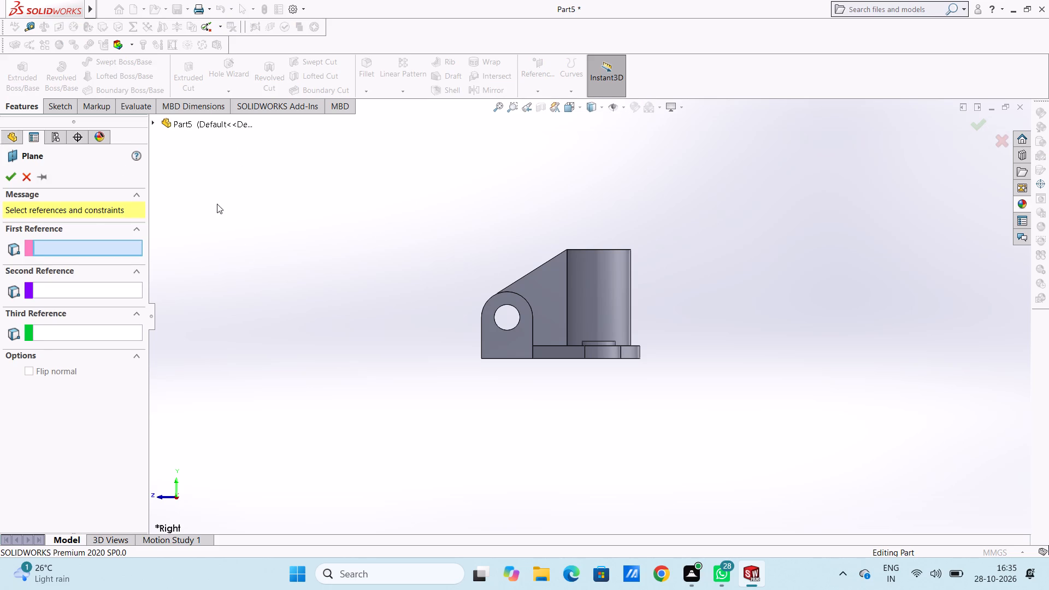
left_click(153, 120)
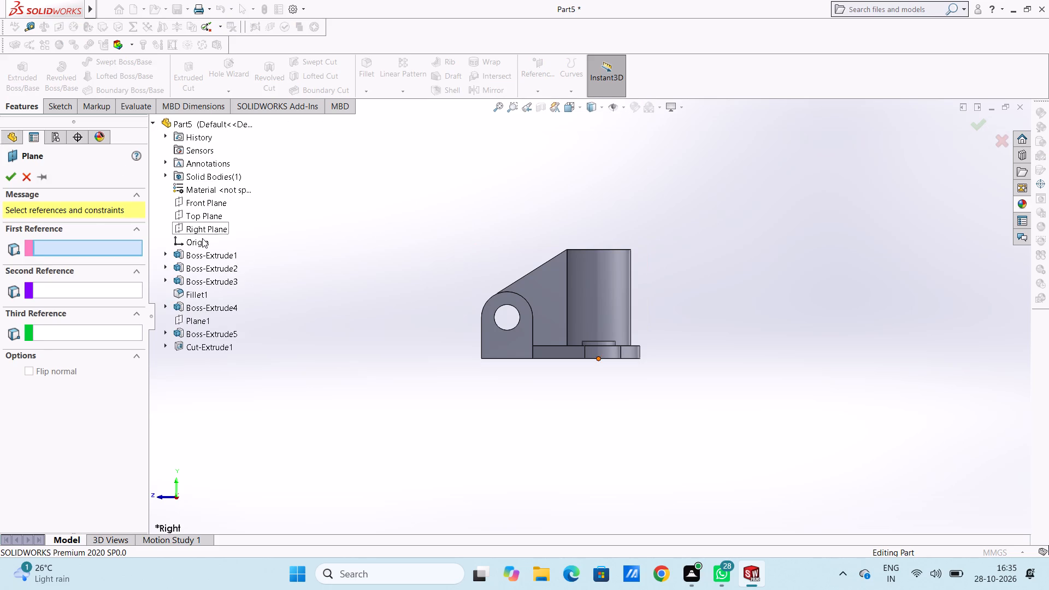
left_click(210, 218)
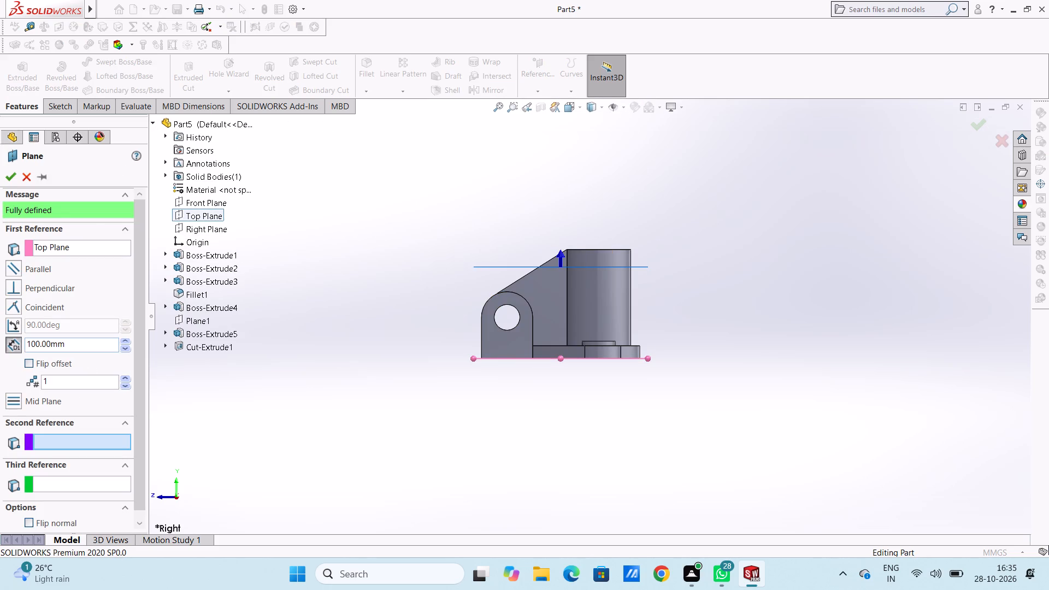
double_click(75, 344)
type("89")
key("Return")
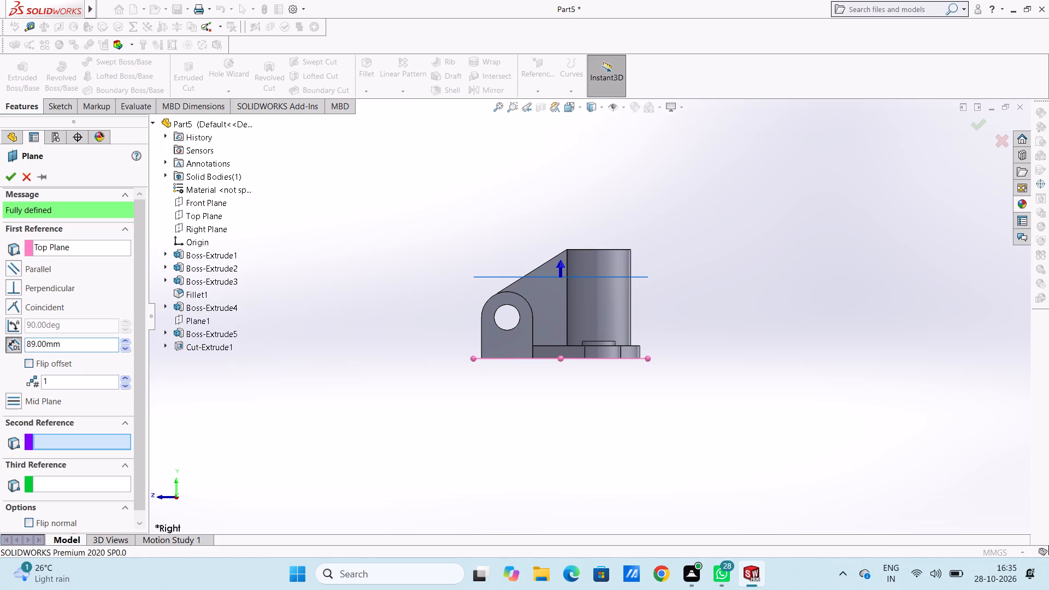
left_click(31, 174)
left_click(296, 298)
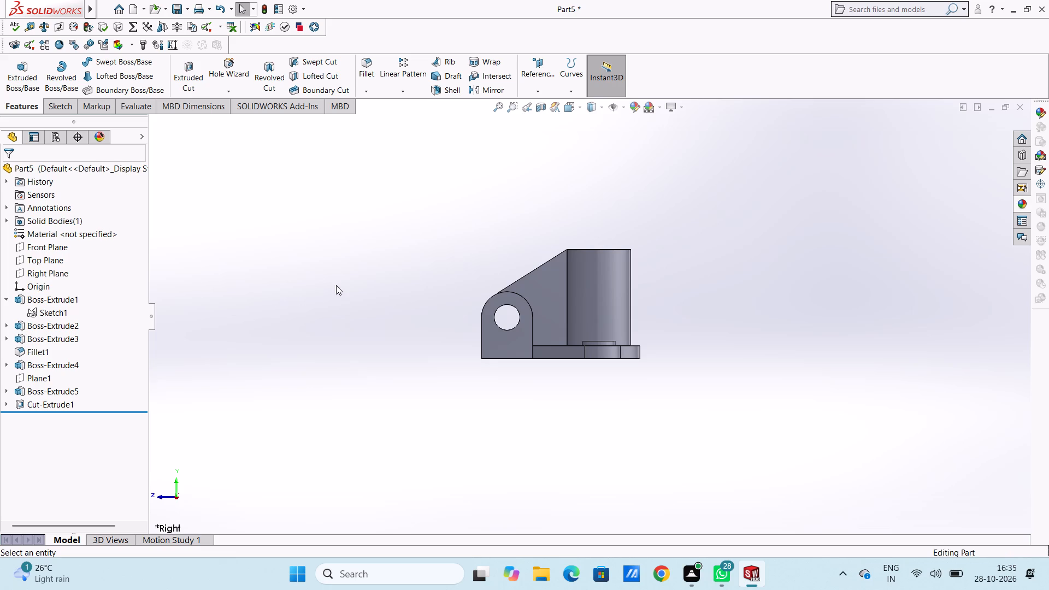
Set up a reference plane offset 35 mm from the Front Plane, flipped to the side away from the block.
middle_click_drag(341, 269, 334, 309)
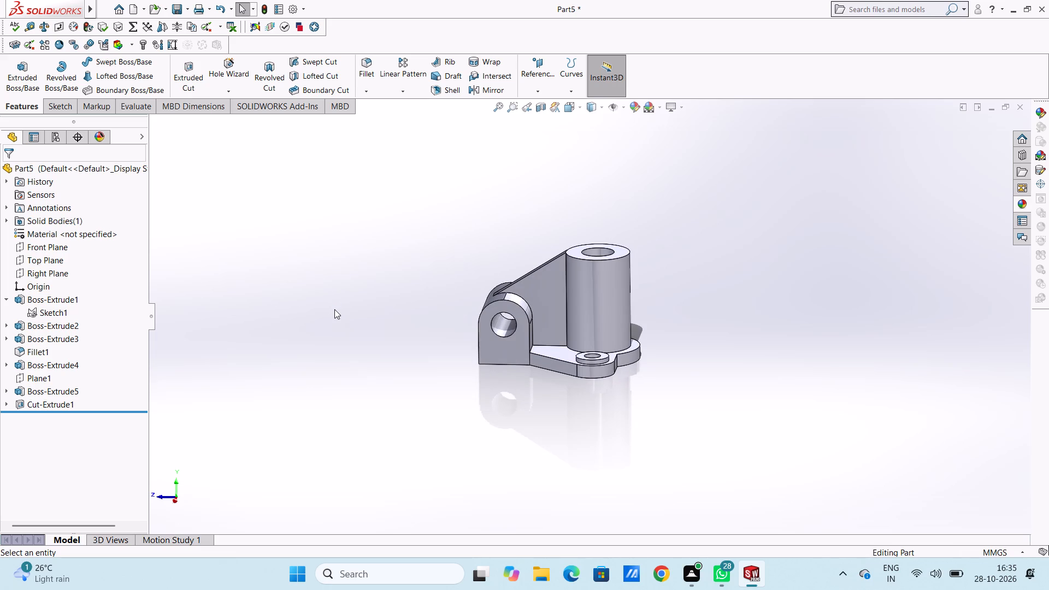
key("ctrl+5")
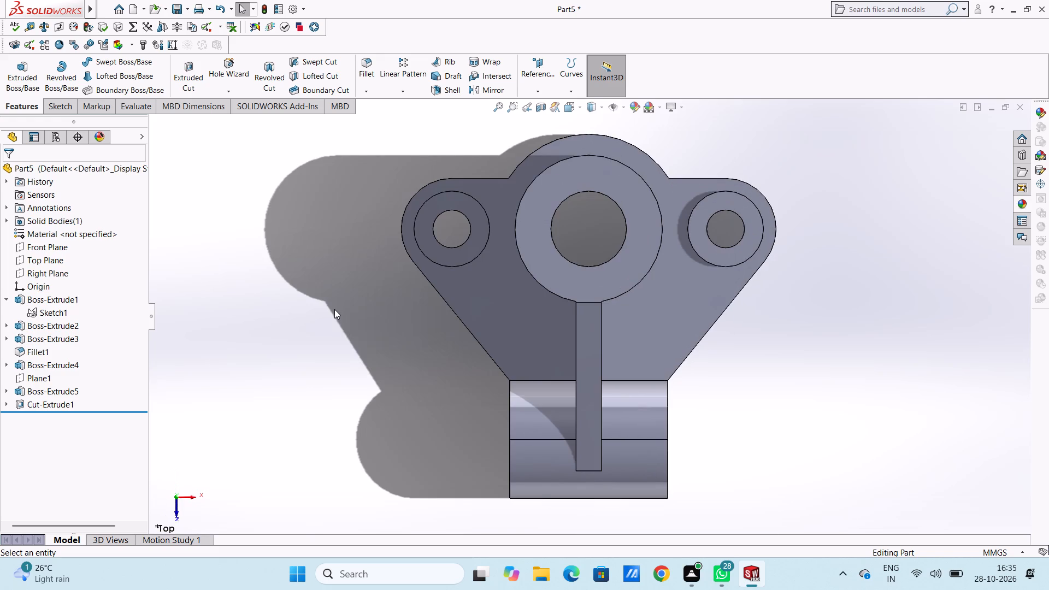
scroll(334, 309, "up", 3)
left_click(539, 68)
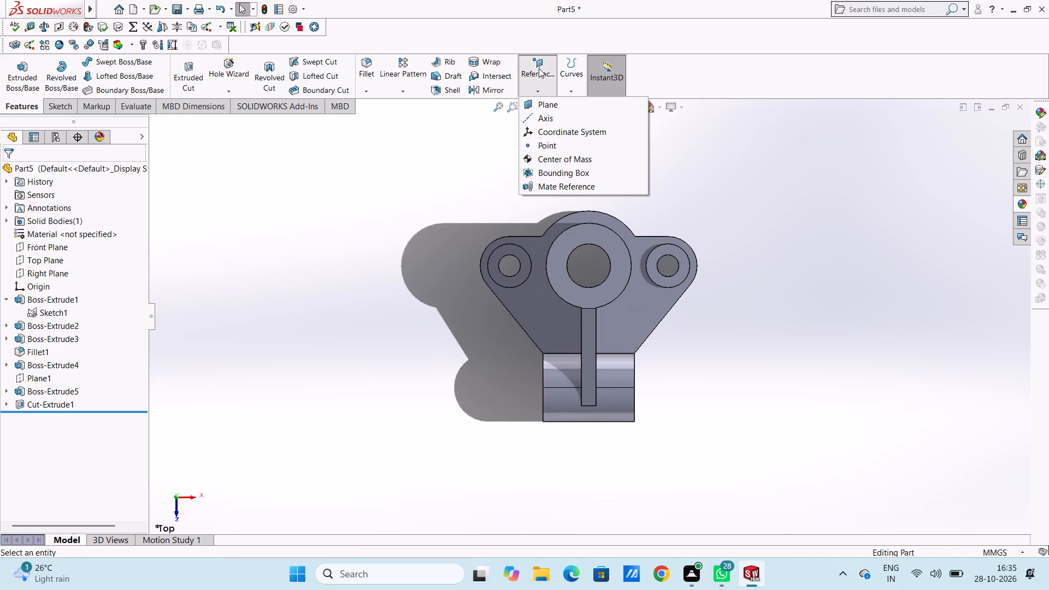
left_click(545, 103)
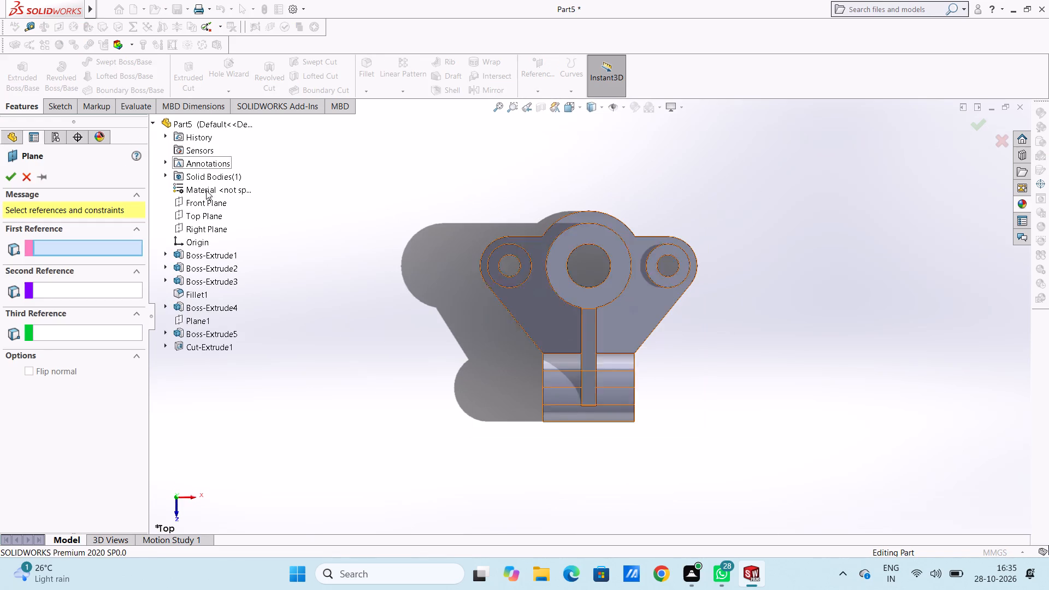
left_click(209, 195)
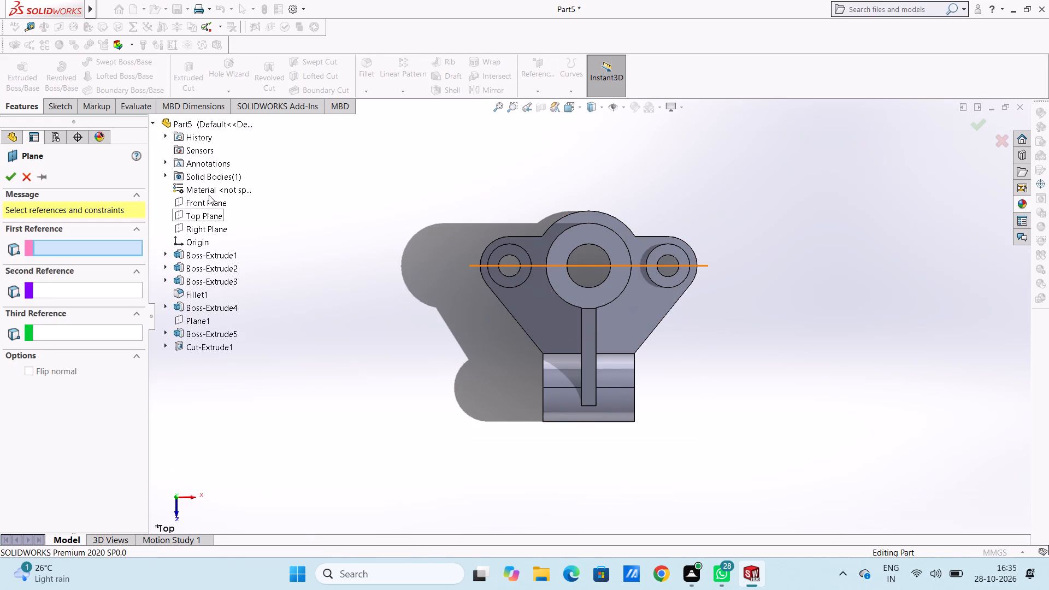
double_click(75, 348)
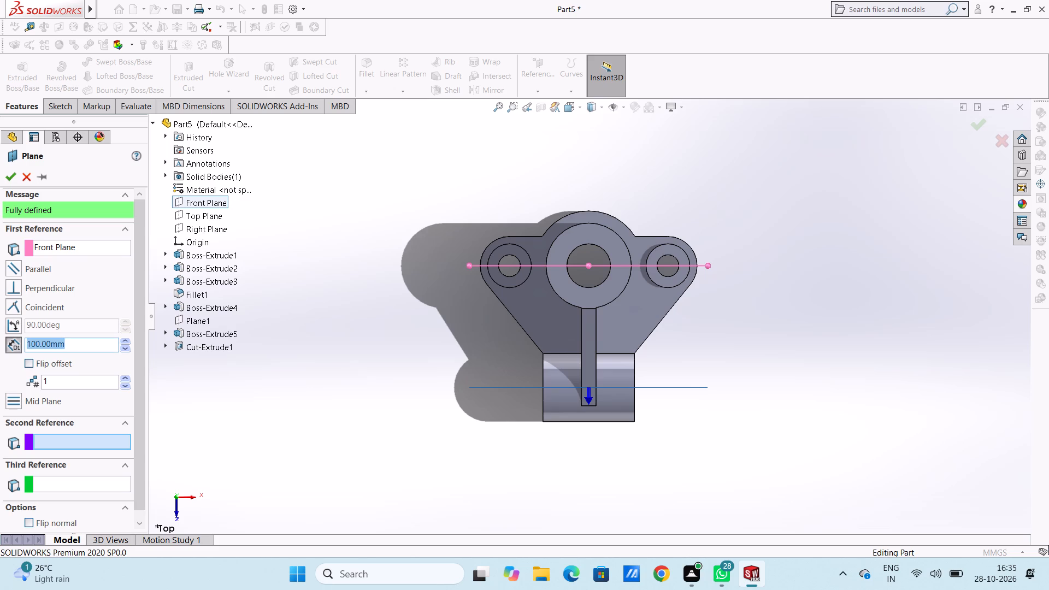
type("35")
key("Return")
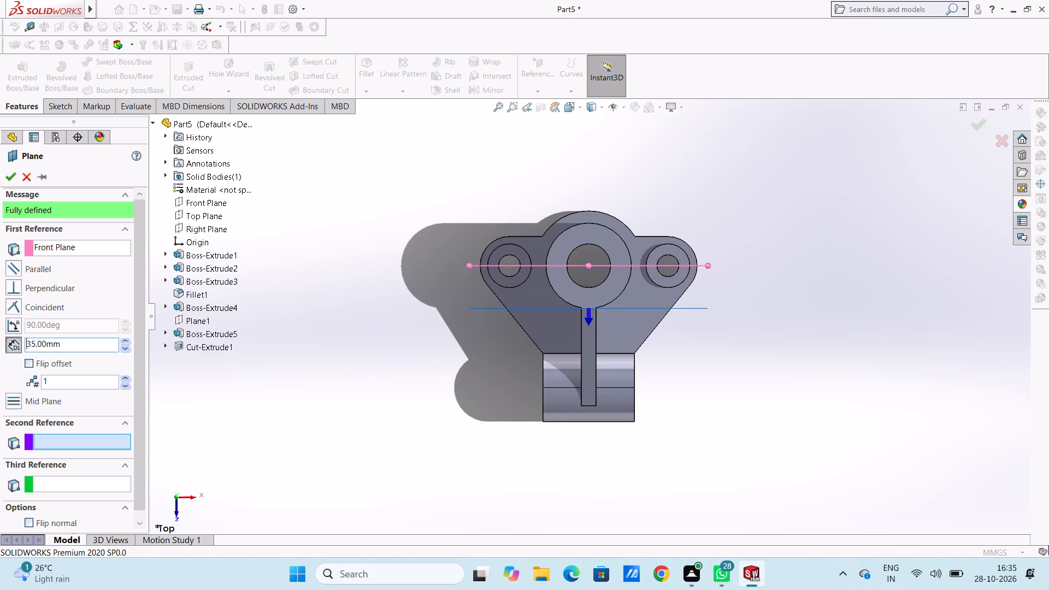
left_click(30, 359)
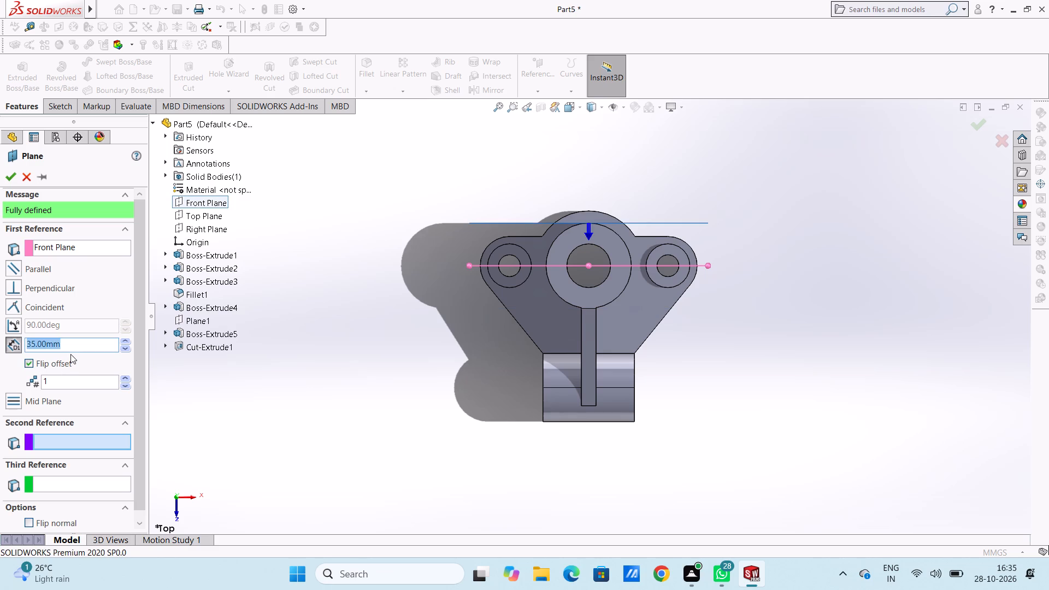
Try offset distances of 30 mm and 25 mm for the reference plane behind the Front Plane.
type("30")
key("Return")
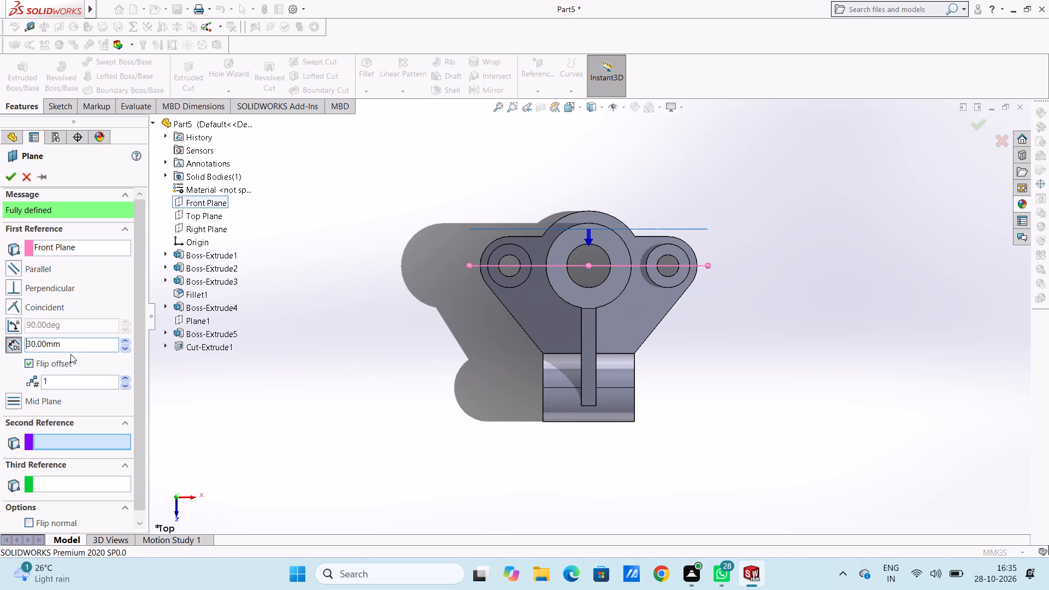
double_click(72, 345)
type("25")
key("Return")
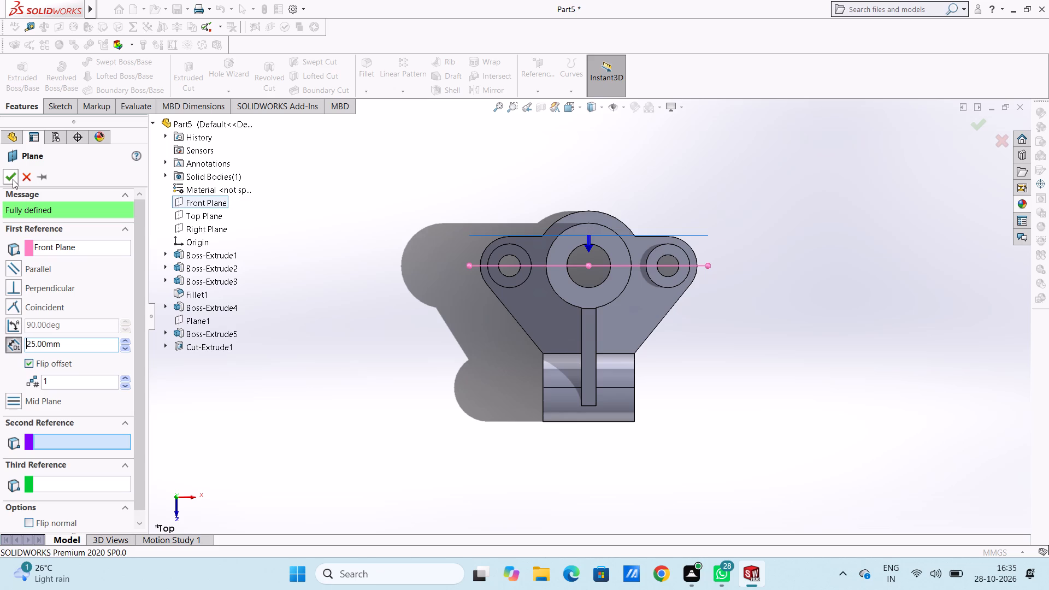
Set the reference plane's offset from the Front Plane to 22 mm and create the plane.
double_click(89, 345)
type("22")
key("Return")
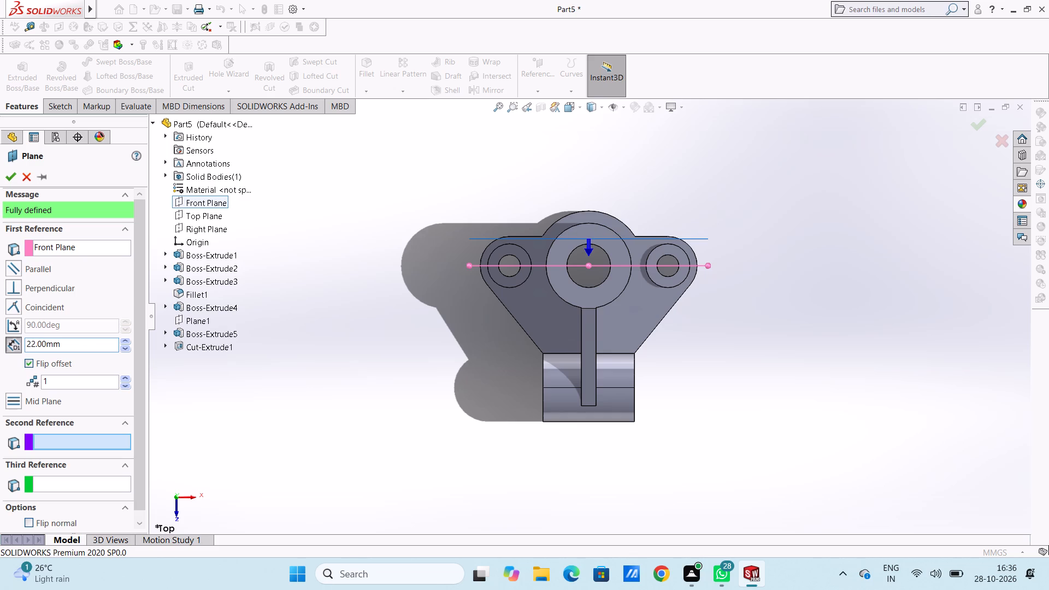
left_click(14, 176)
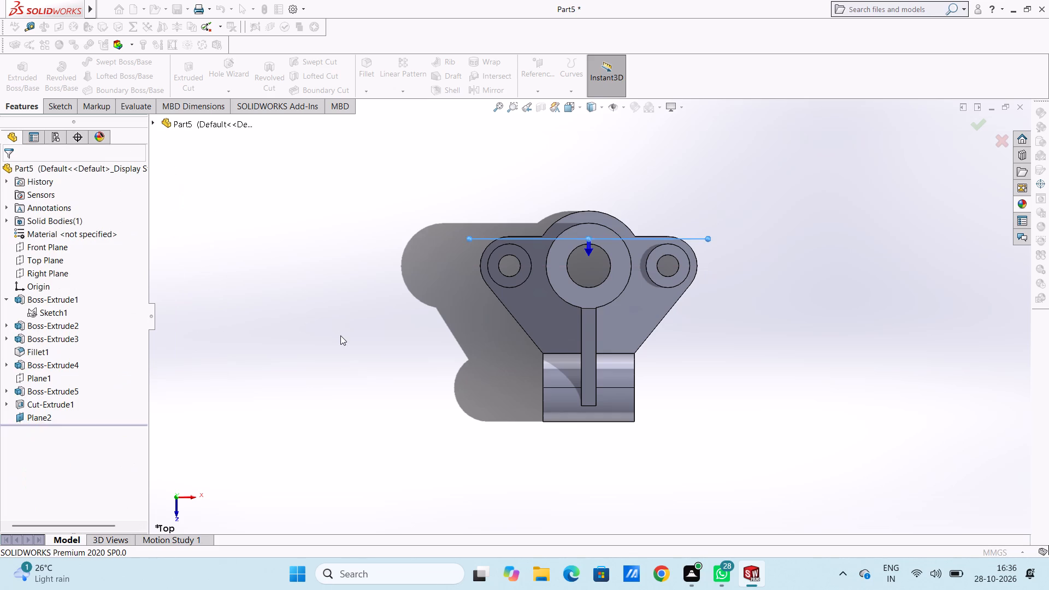
left_click(340, 335)
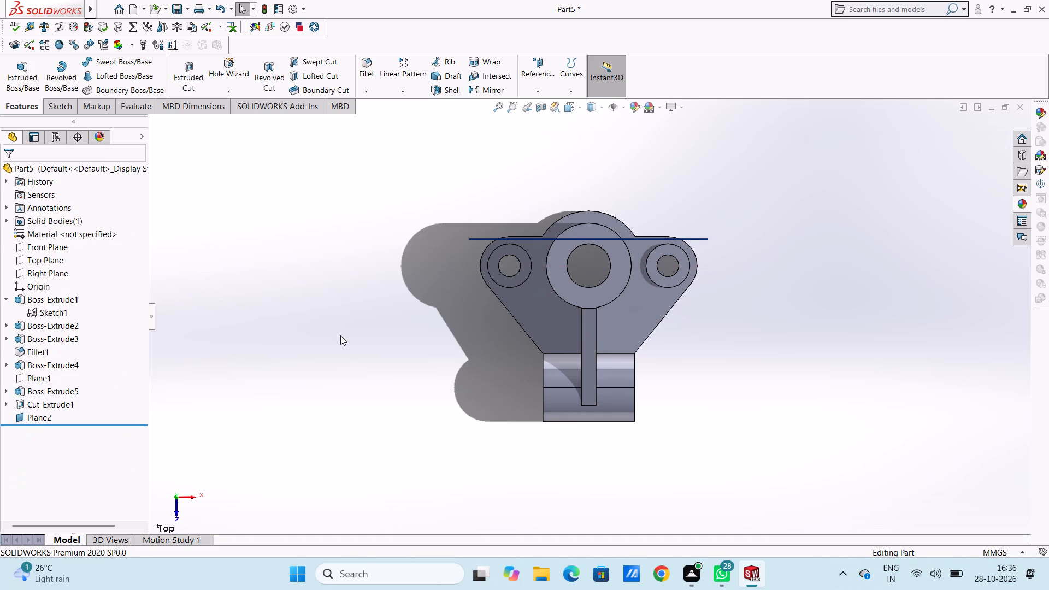
On the new offset plane, sketch a circle of about 20 mm radius centred about 85 mm directly above the origin.
key("ctrl+2")
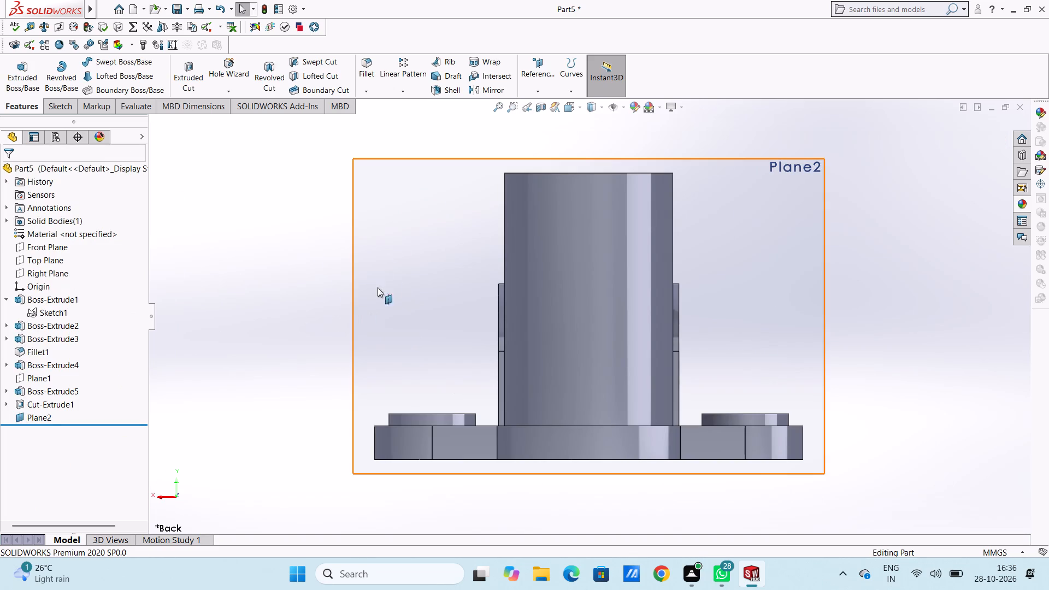
left_click(392, 236)
left_click(439, 208)
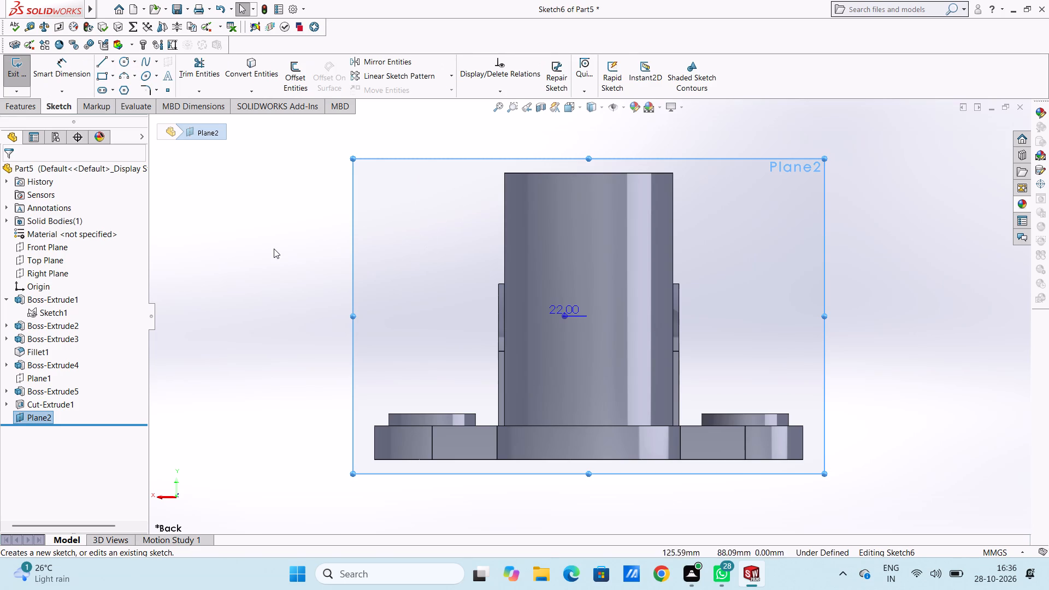
left_click(274, 249)
left_click(124, 61)
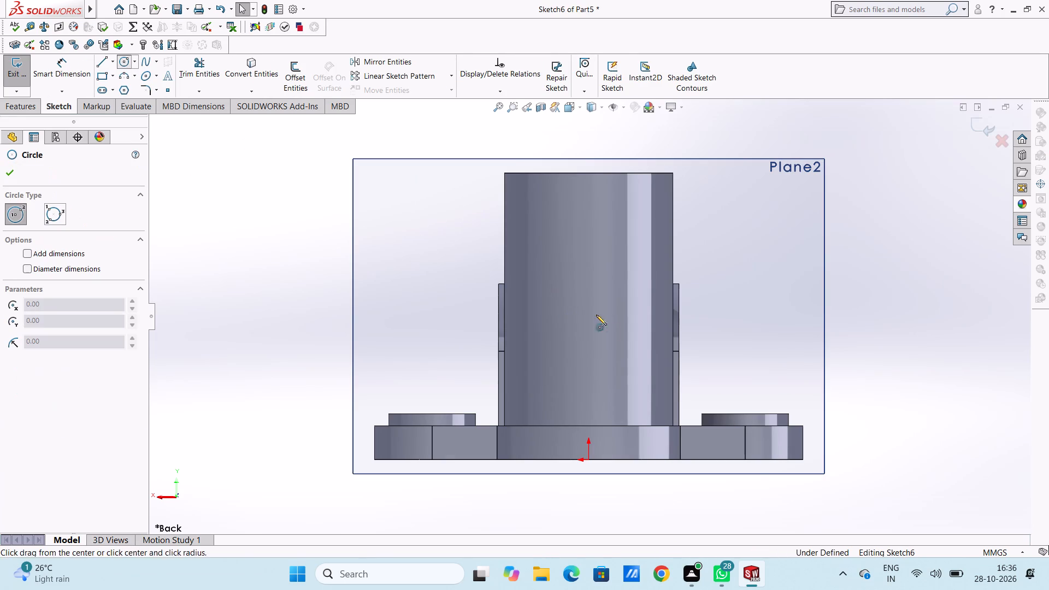
left_click(586, 255)
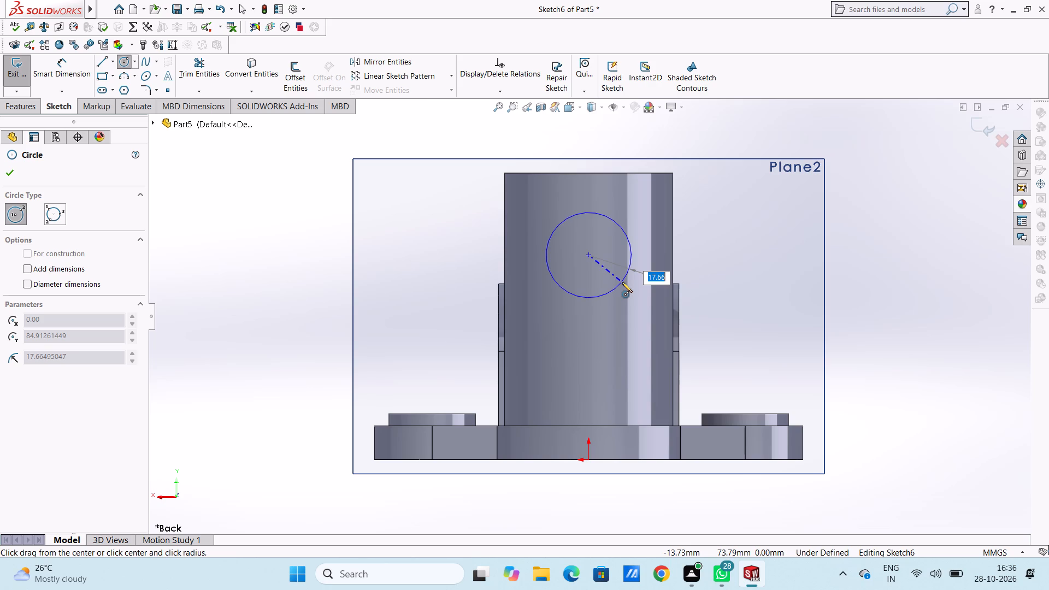
left_click(626, 286)
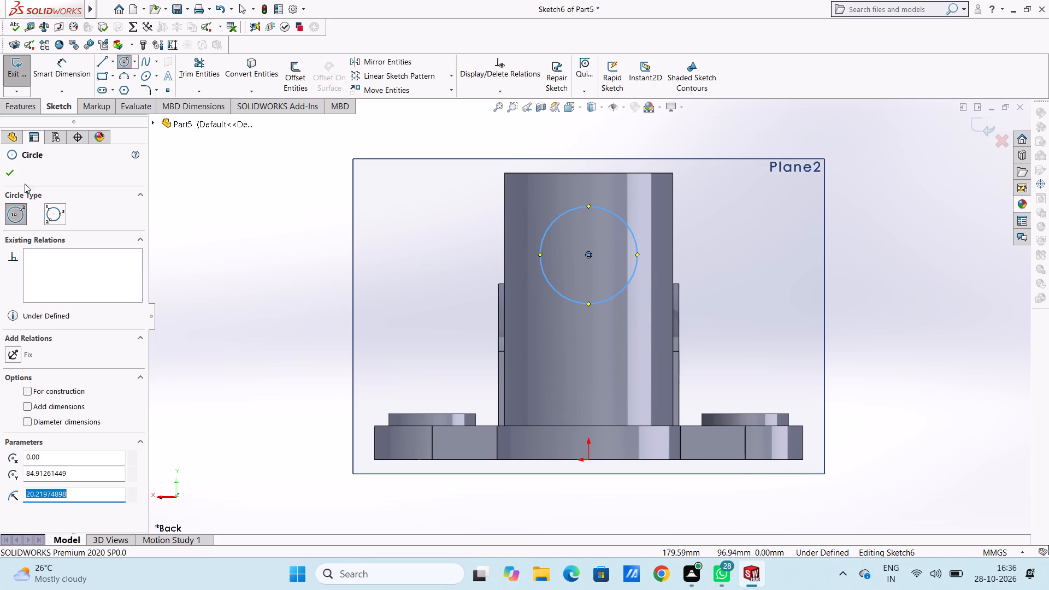
left_click(16, 175)
left_click(204, 215)
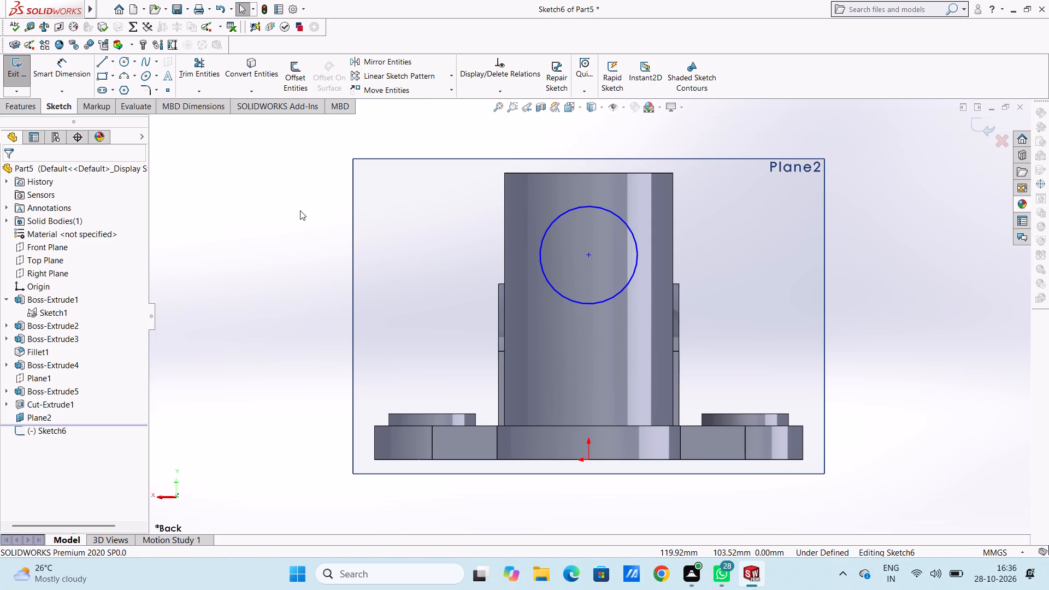
Dimension the circle on the offset plane to a diameter of 48 mm.
left_click(72, 68)
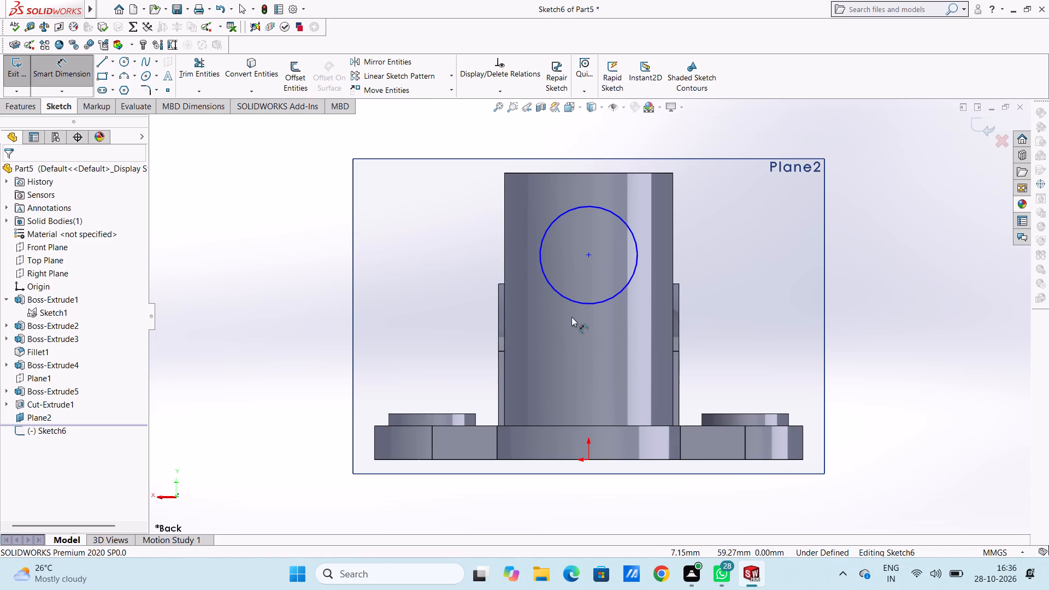
left_click(572, 303)
scroll(387, 335, "up", 5)
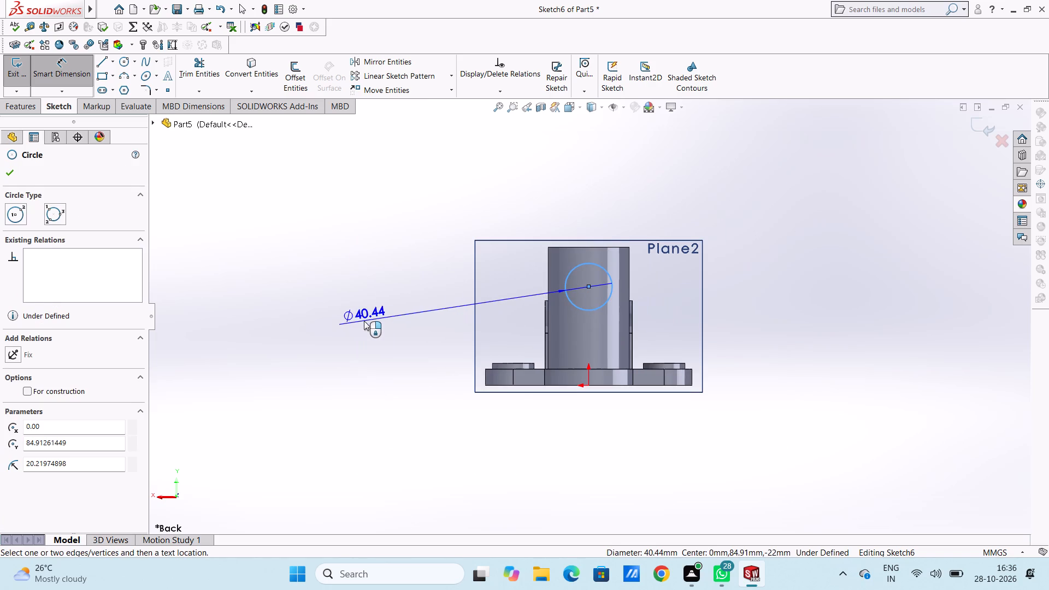
left_click(364, 321)
type("48")
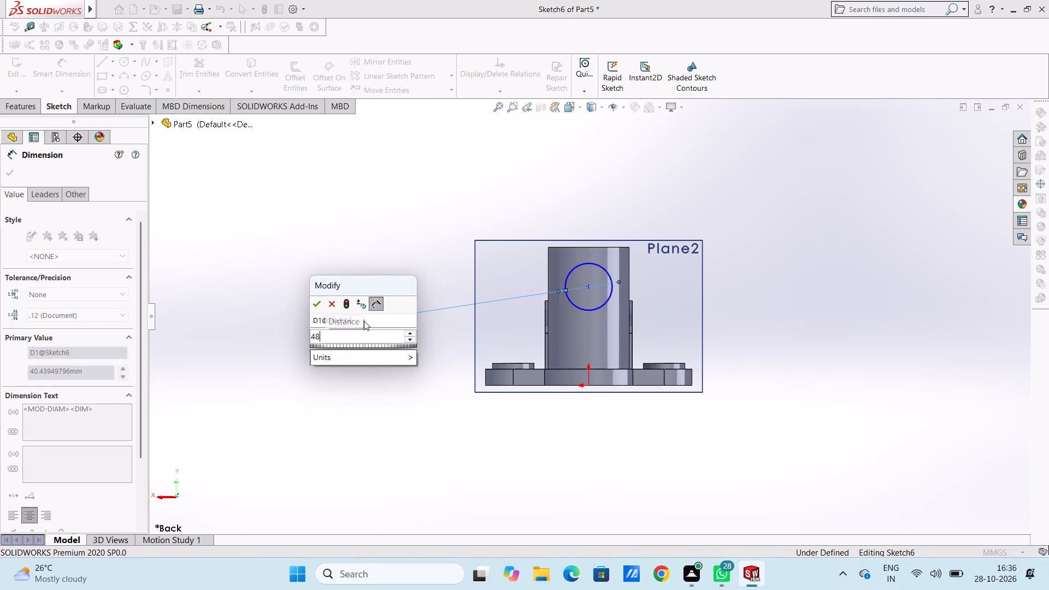
key("Return")
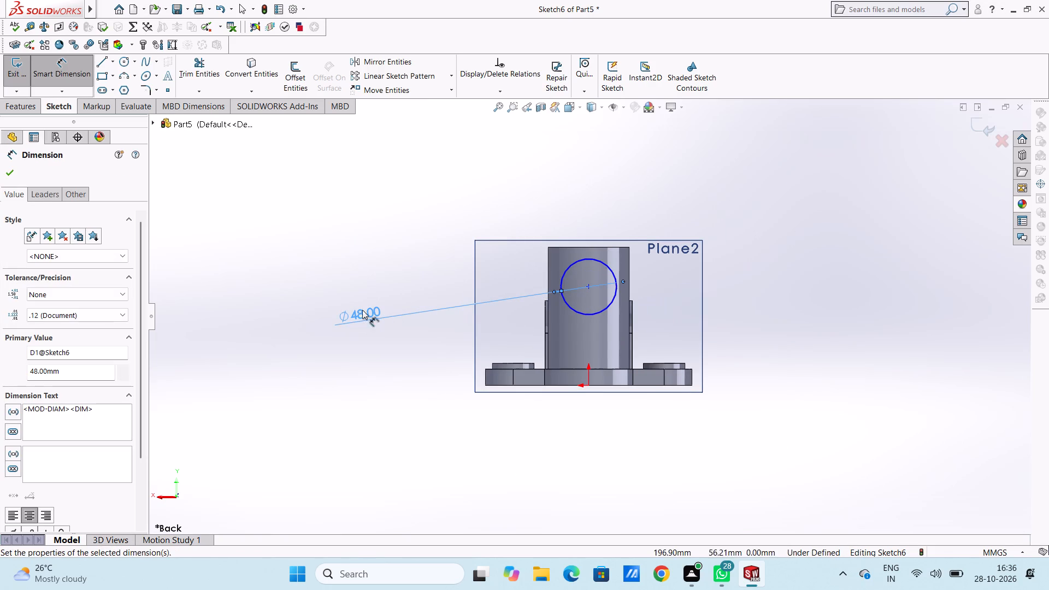
left_click(382, 280)
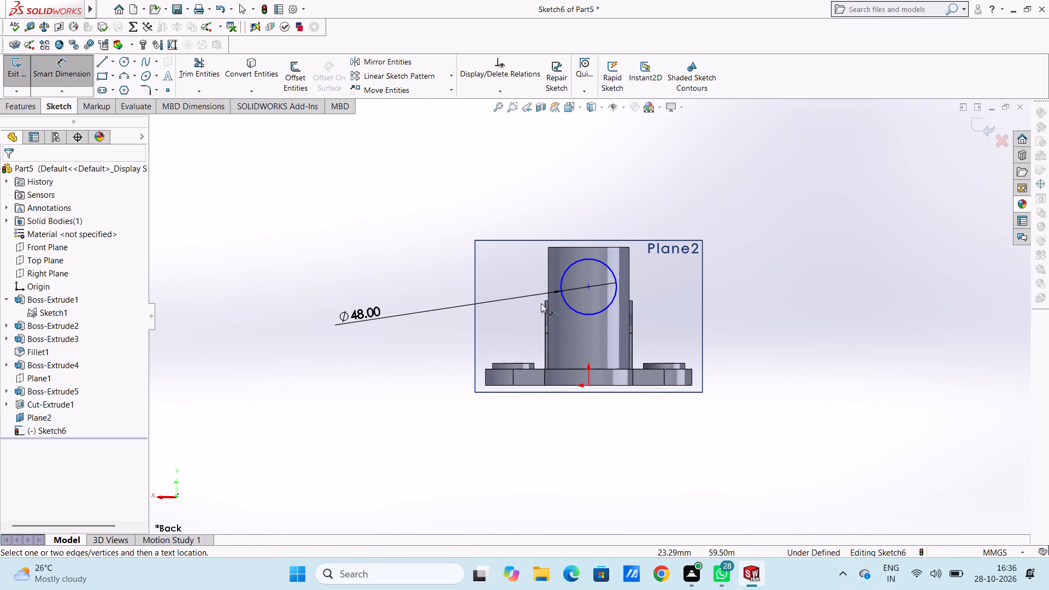
Dimension the circle's centre to a height of 89 mm above the base plate's bottom edge.
left_click(590, 287)
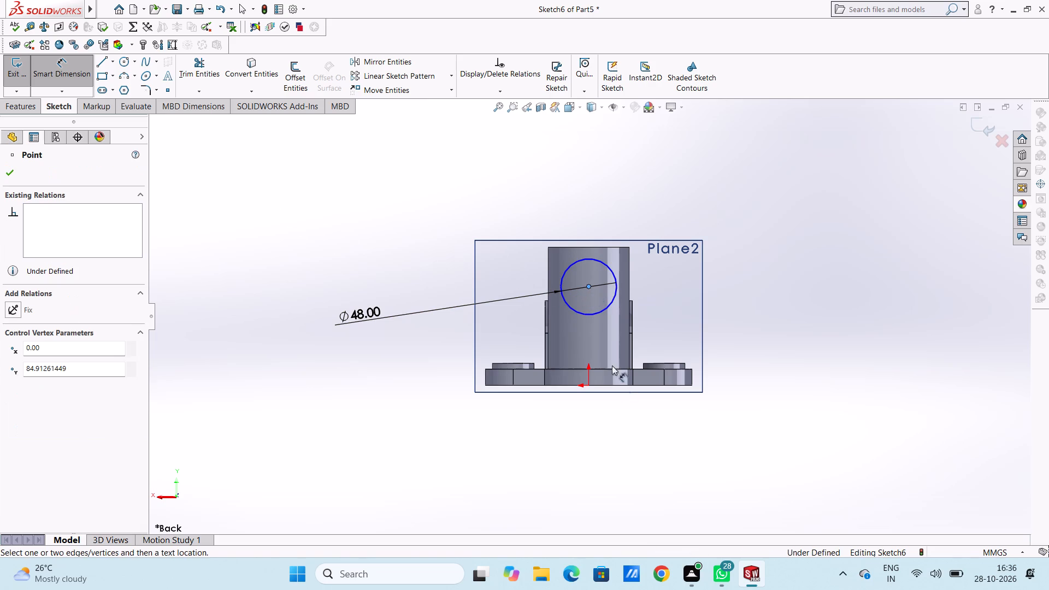
left_click(618, 386)
left_click(887, 346)
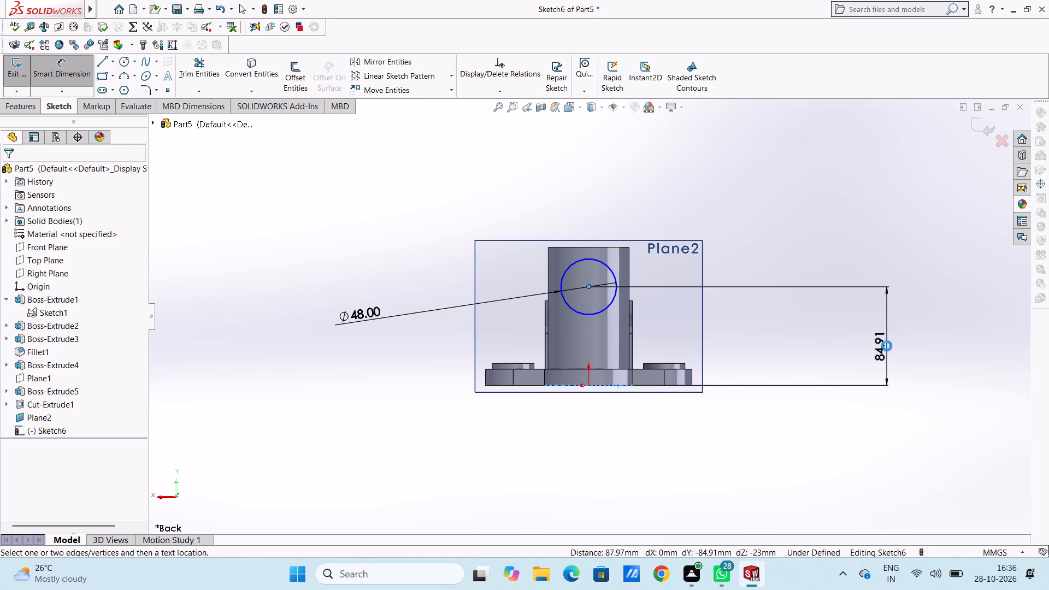
type("89")
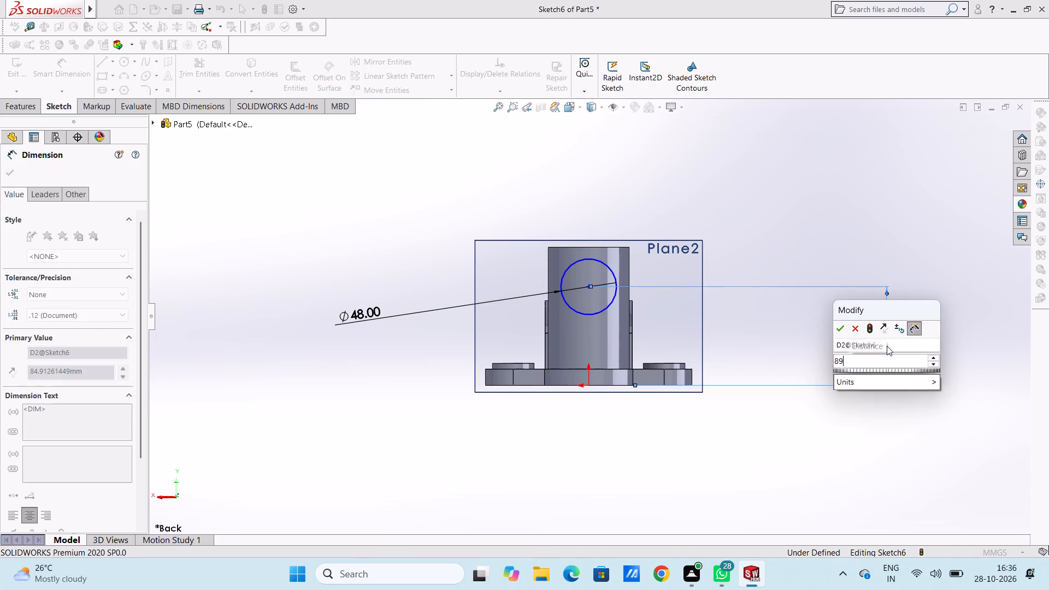
key("Return")
left_click(759, 226)
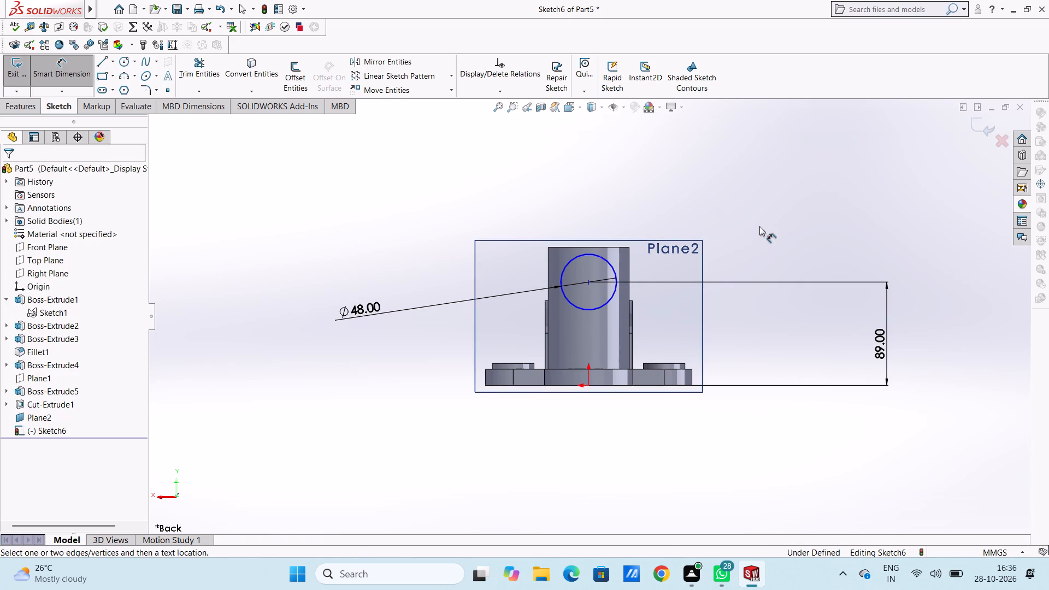
left_click(78, 79)
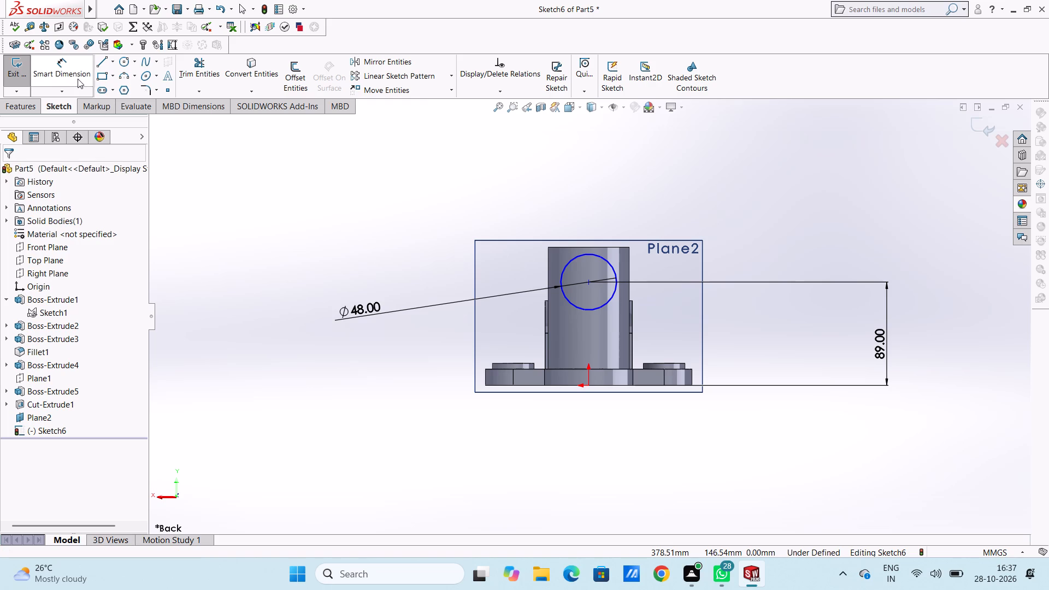
Add a Vertical relation between the origin and the circle's centre point.
scroll(591, 406, "down", 2)
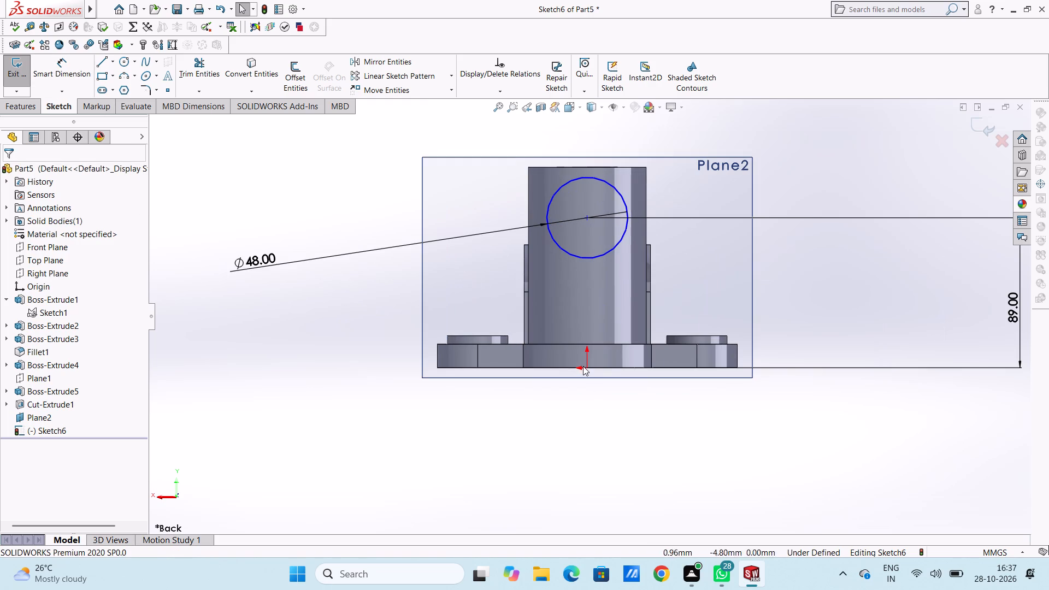
left_click(586, 368)
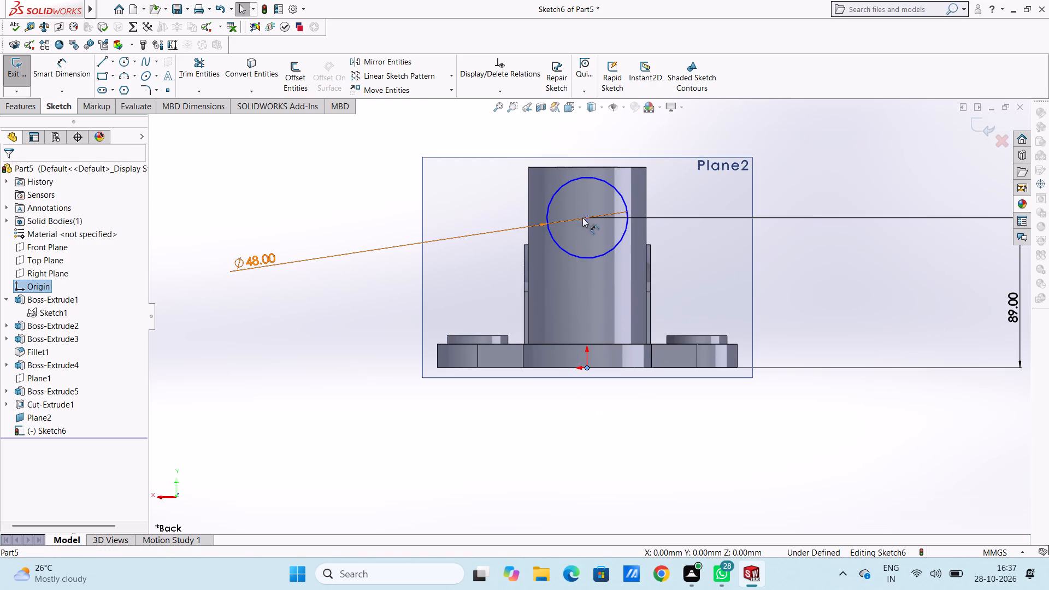
left_click(586, 219, "ctrl")
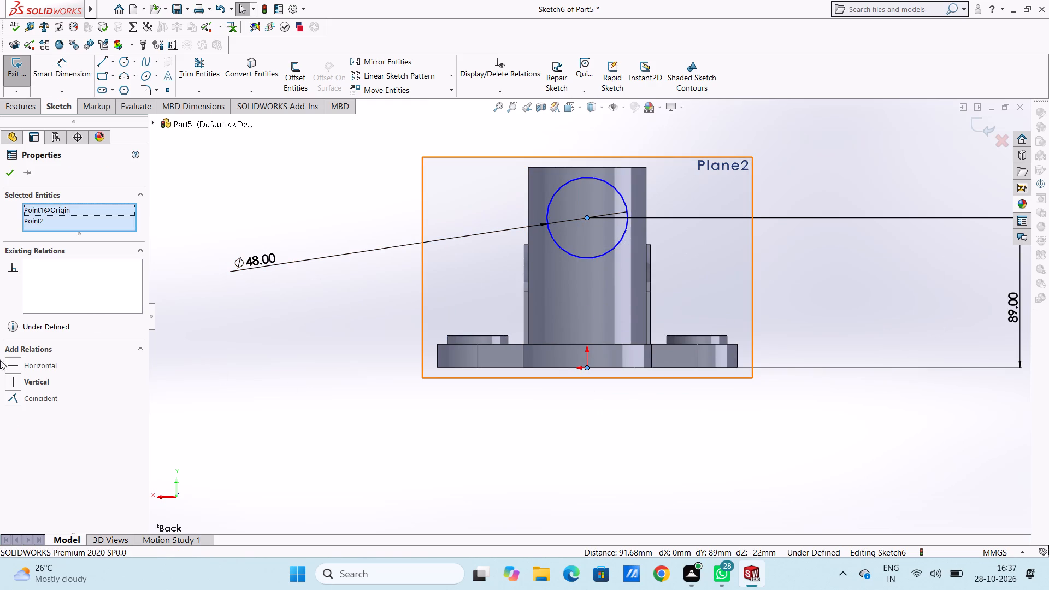
left_click(10, 376)
left_click(332, 308)
scroll(332, 308, "up", 4)
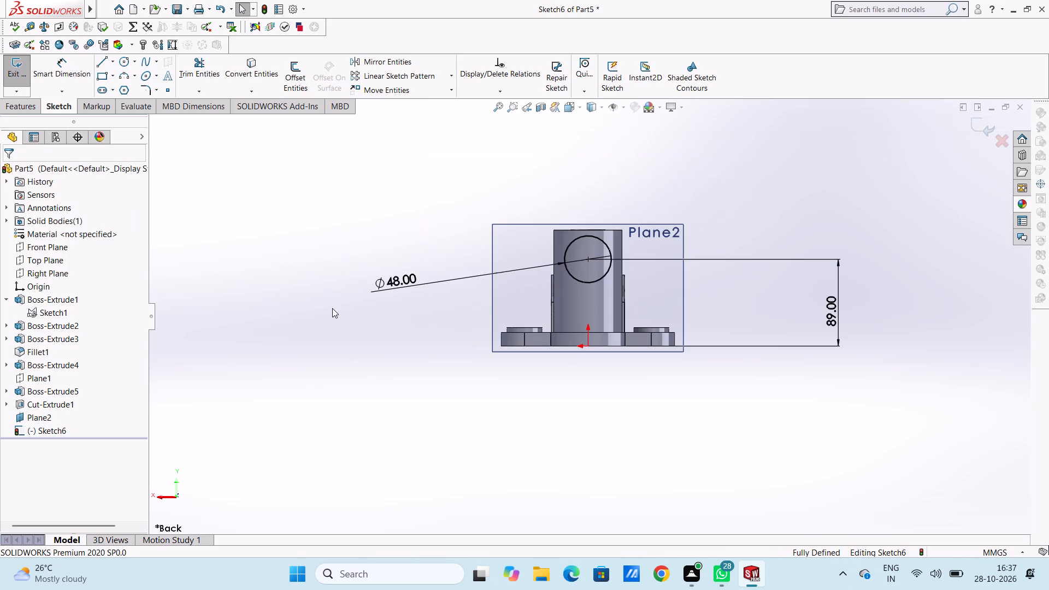
Start a blind boss extrusion of the 48 mm circle, reversed to point away from the cylinder, with a 7 mm depth.
middle_click_drag(387, 234, 475, 326)
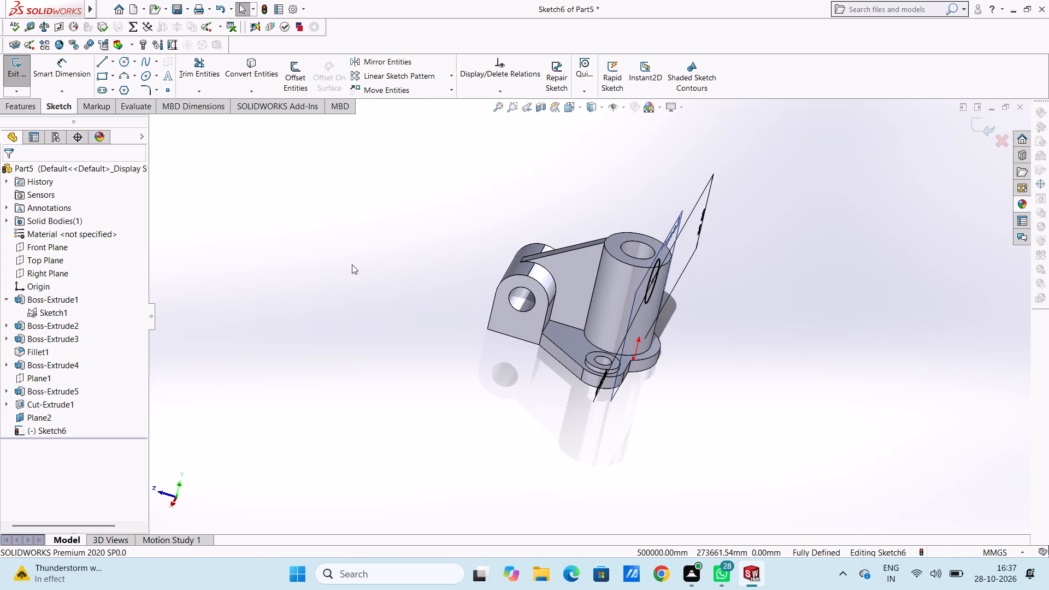
middle_click_drag(352, 264, 350, 352)
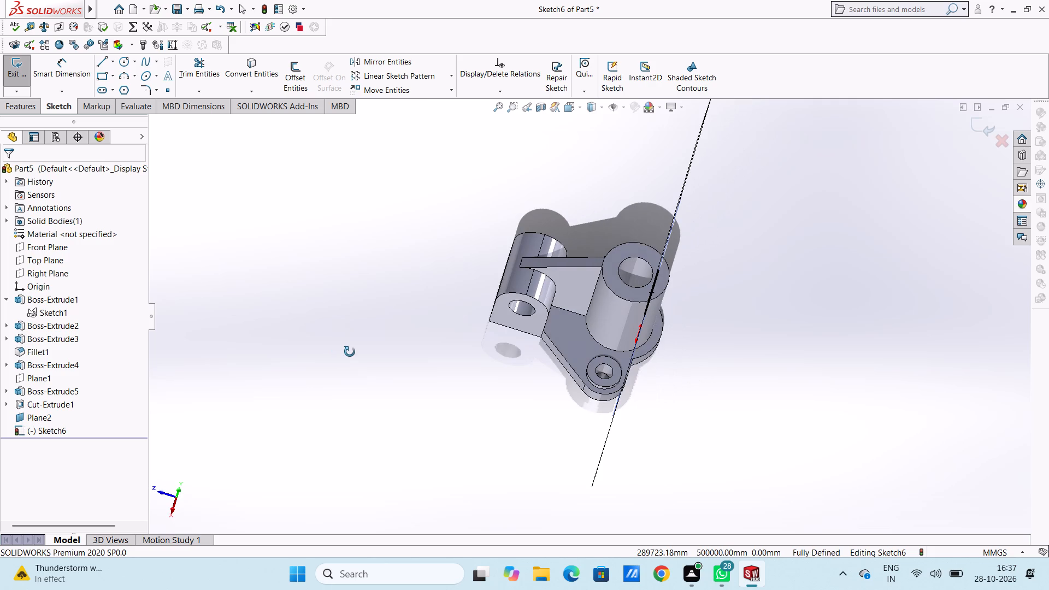
middle_click_drag(350, 352, 336, 352)
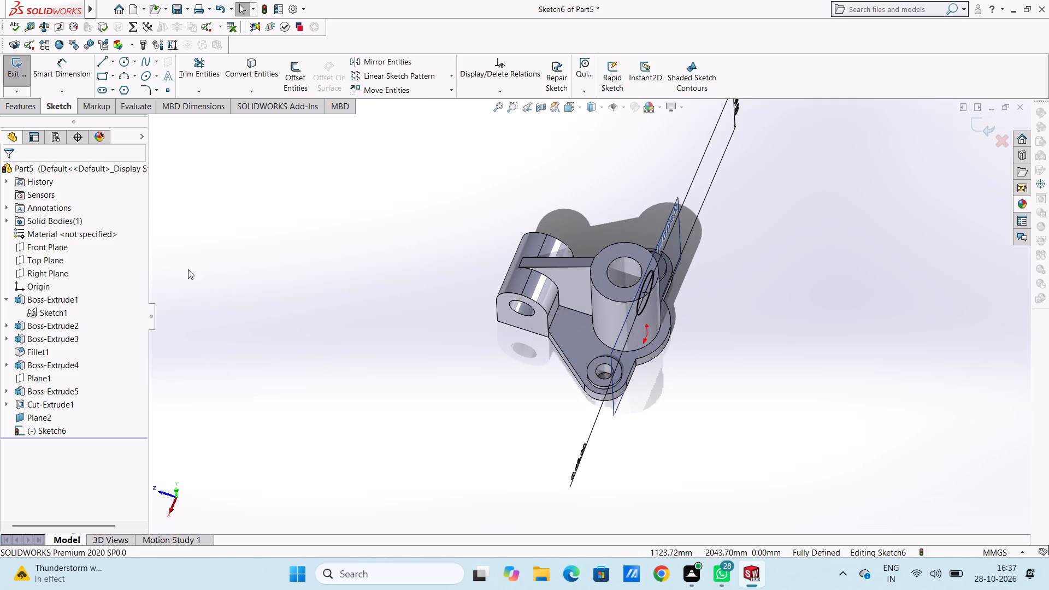
left_click(38, 105)
left_click(30, 84)
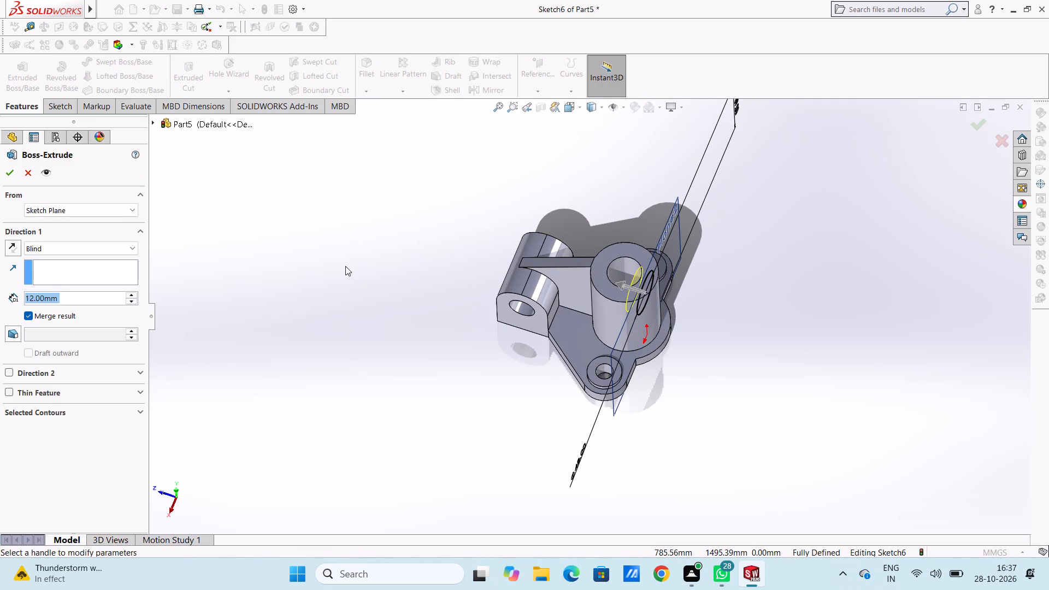
left_click(13, 245)
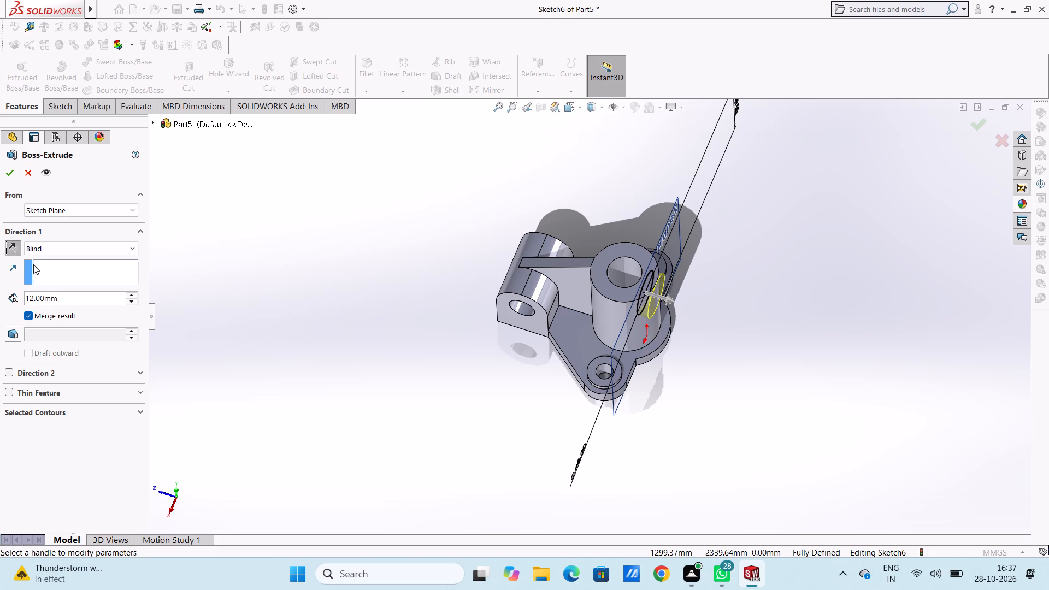
double_click(69, 294)
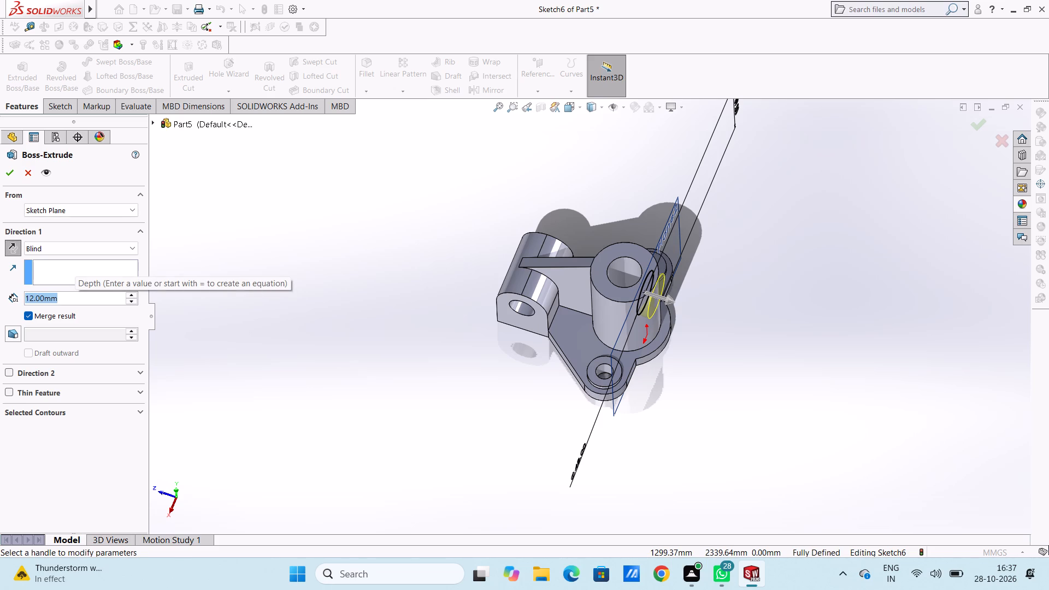
key("7")
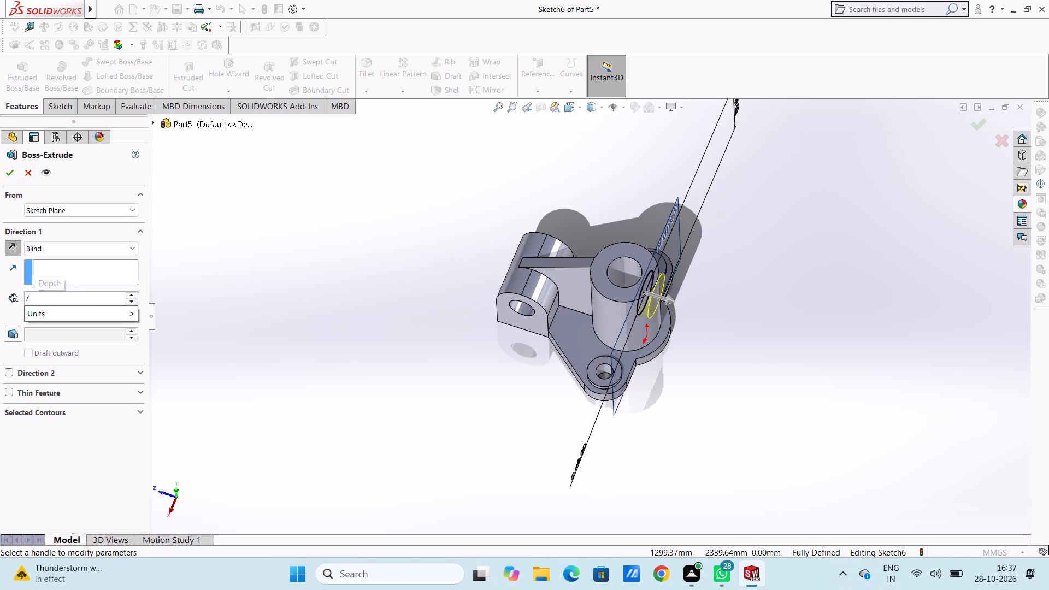
key("Return")
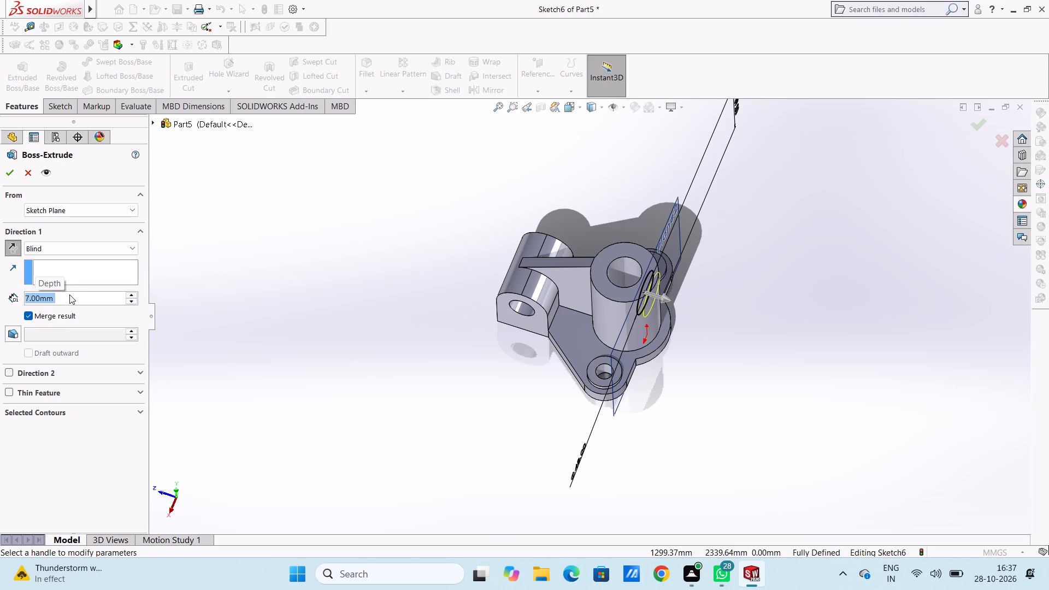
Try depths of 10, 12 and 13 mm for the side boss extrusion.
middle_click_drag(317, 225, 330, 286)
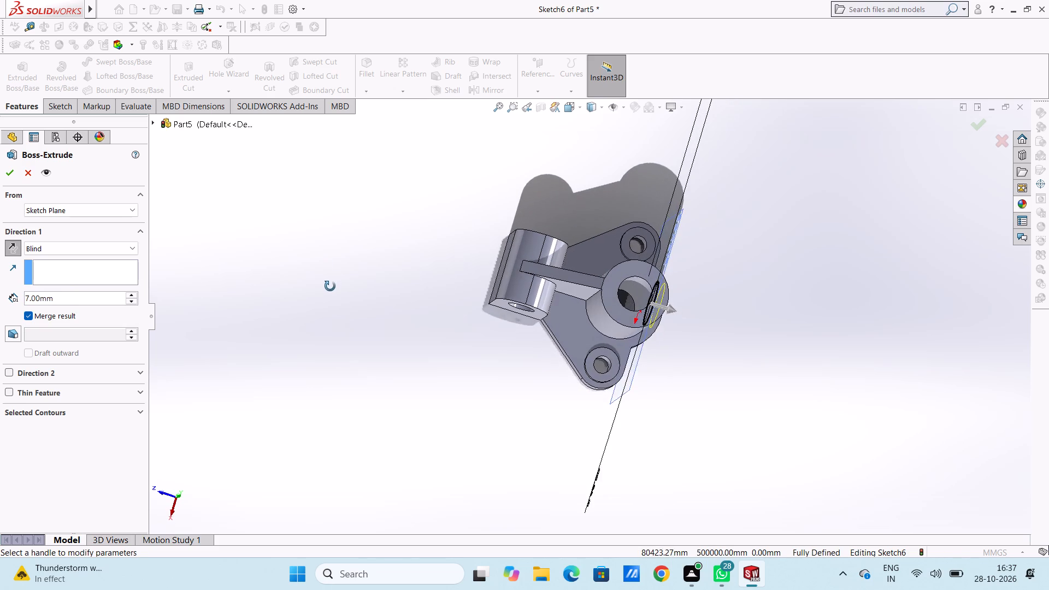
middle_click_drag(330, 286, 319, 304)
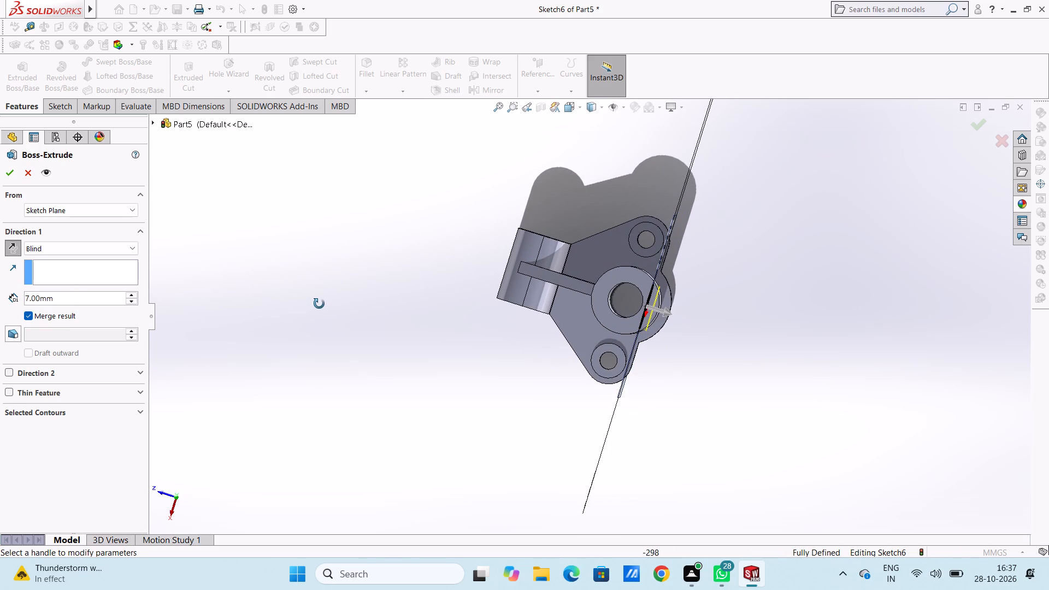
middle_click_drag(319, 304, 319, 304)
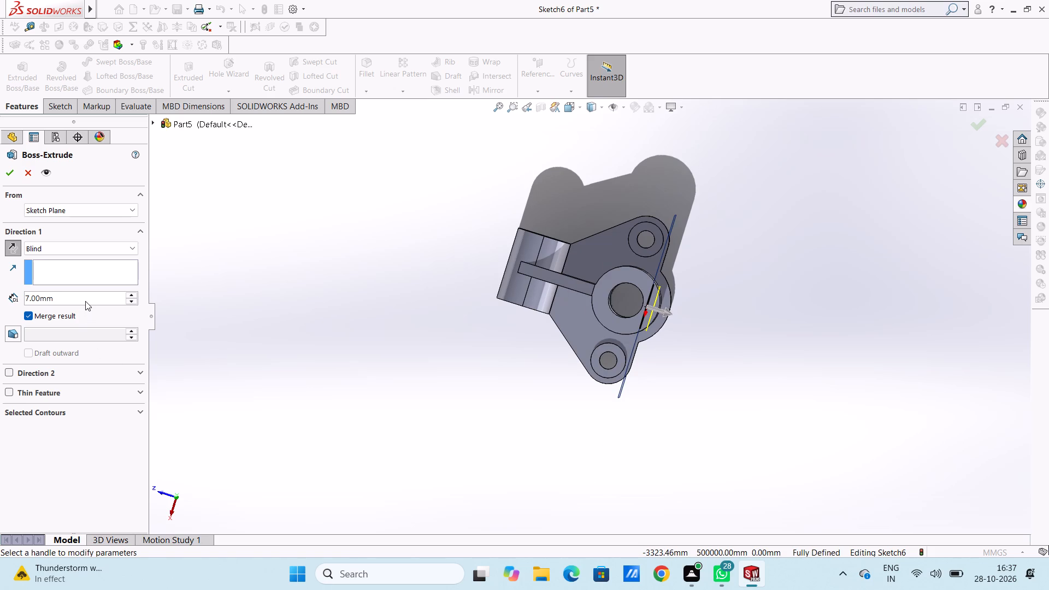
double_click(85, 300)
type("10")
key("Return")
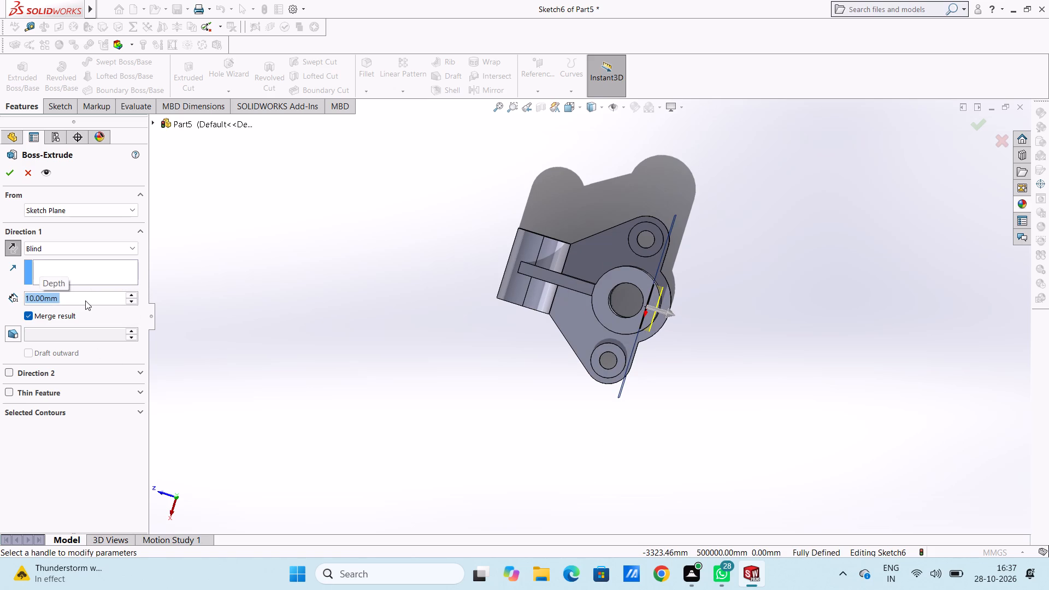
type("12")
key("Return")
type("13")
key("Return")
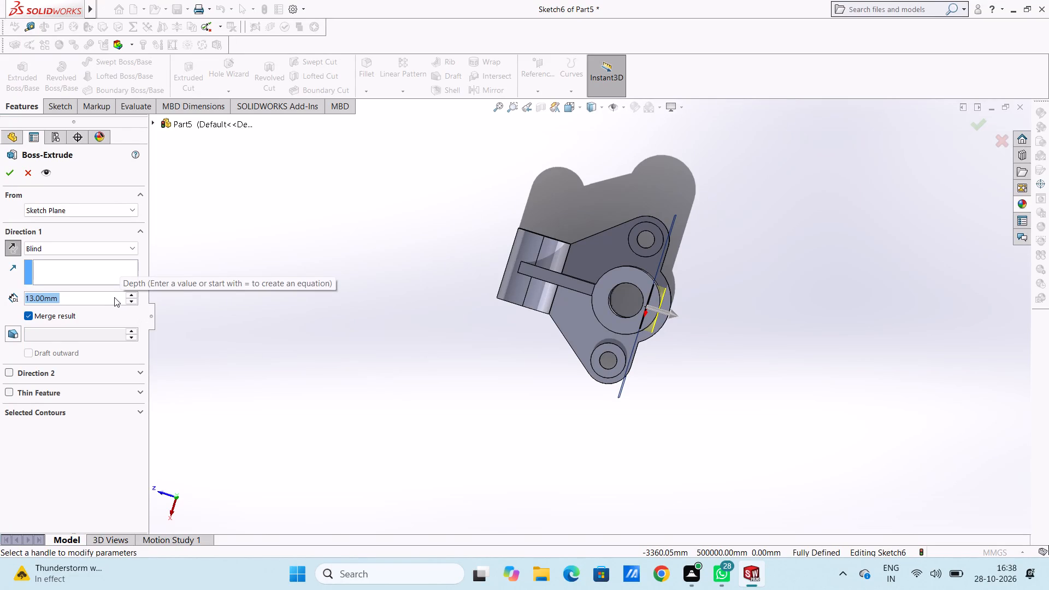
Set the side boss depth to 52 mm, worked out as 193-128 and 65-13, and complete the merged extrusion.
type("128-")
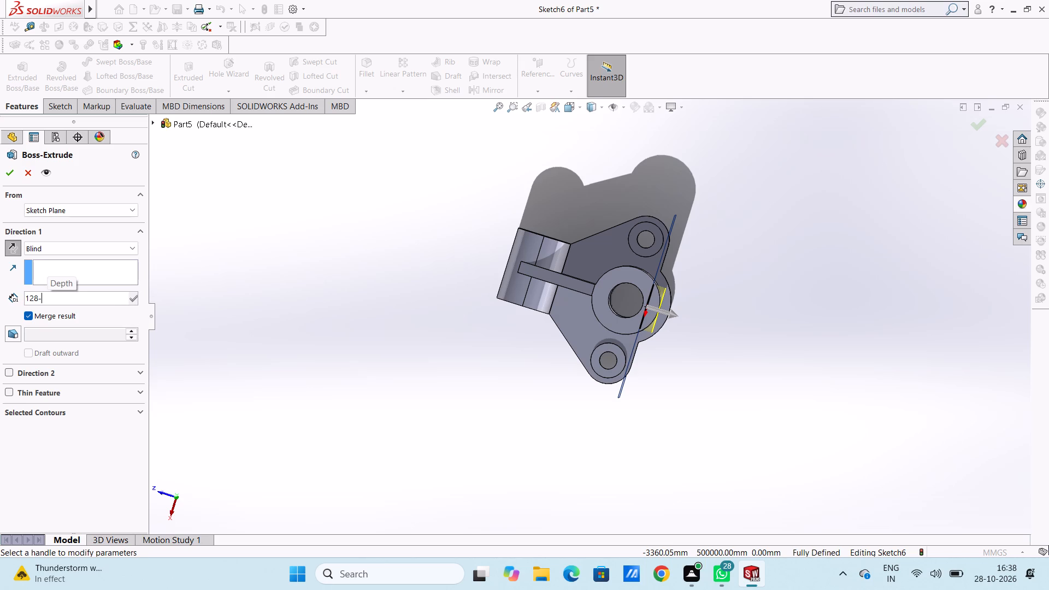
key("BackSpace")
key("BackSpace")
key("BackSpace")
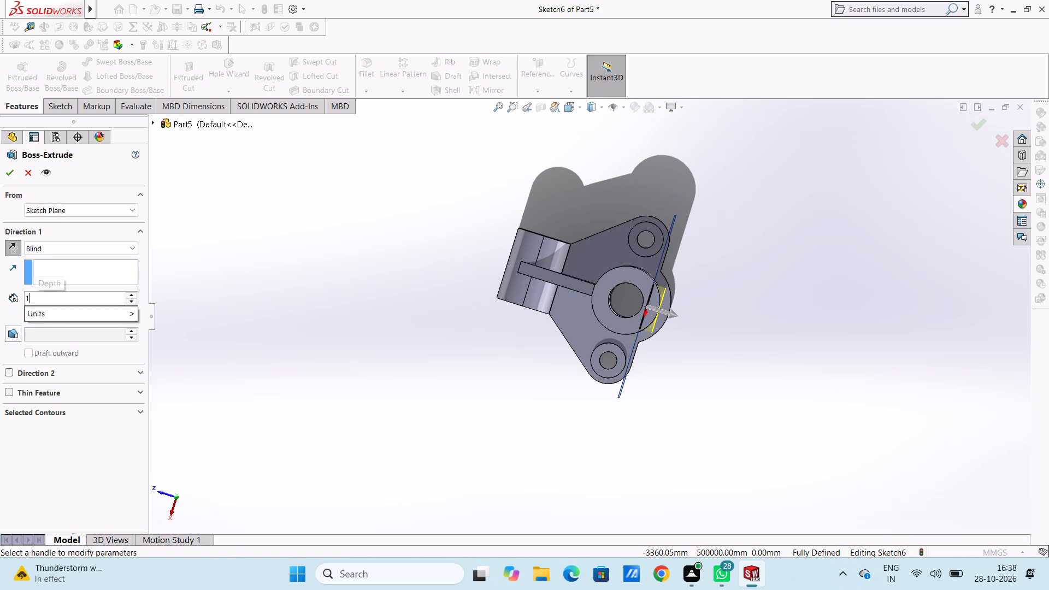
key("BackSpace")
type("19")
type("3-")
type("128")
key("Return")
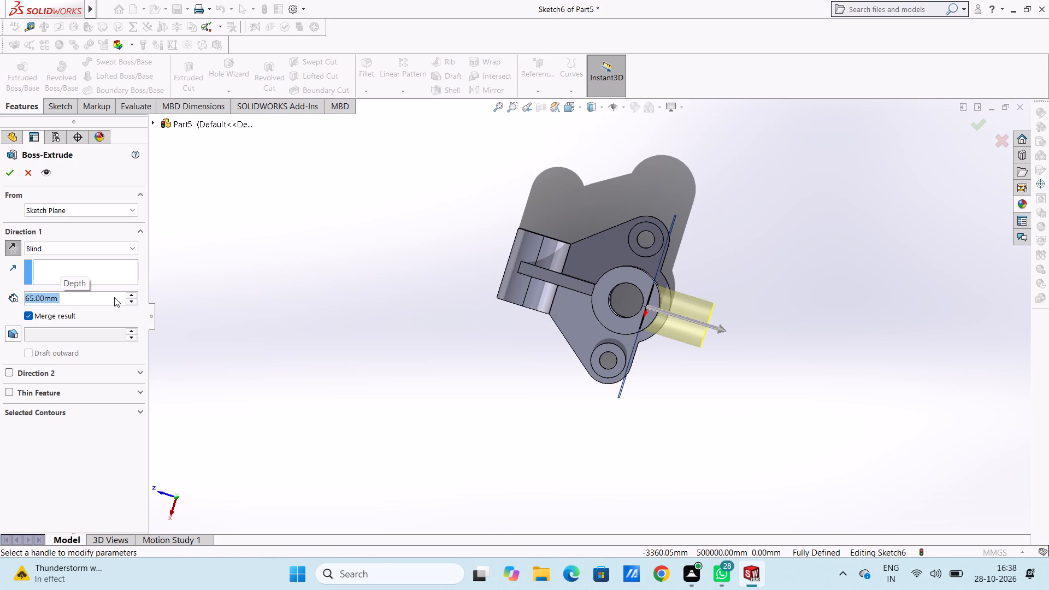
type("65-13")
key("Return")
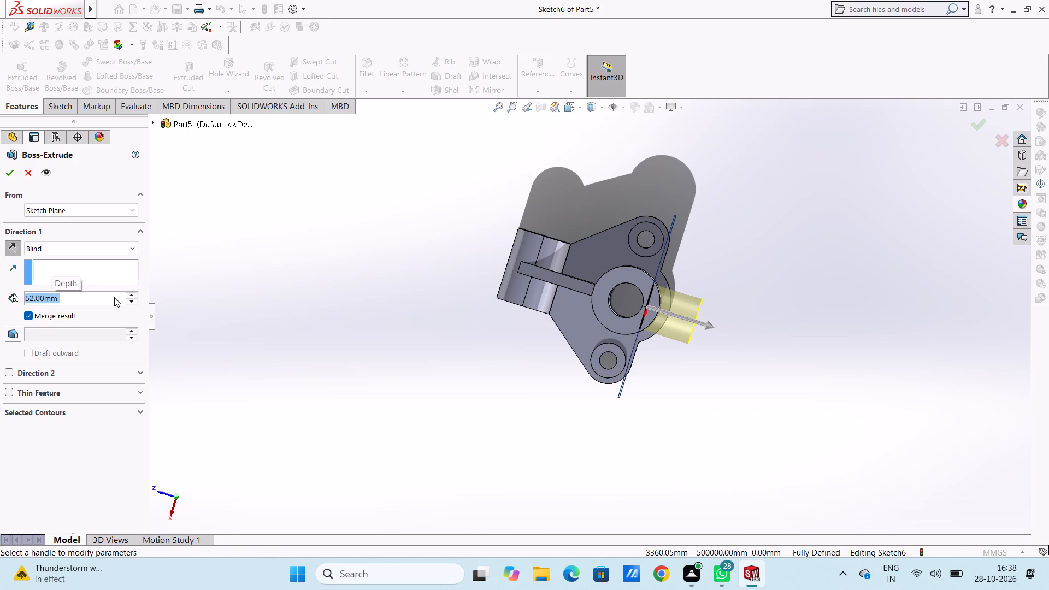
left_click(14, 176)
left_click(340, 320)
Hide the offset plane Plane2 used for the side boss.
middle_click_drag(340, 368, 340, 294)
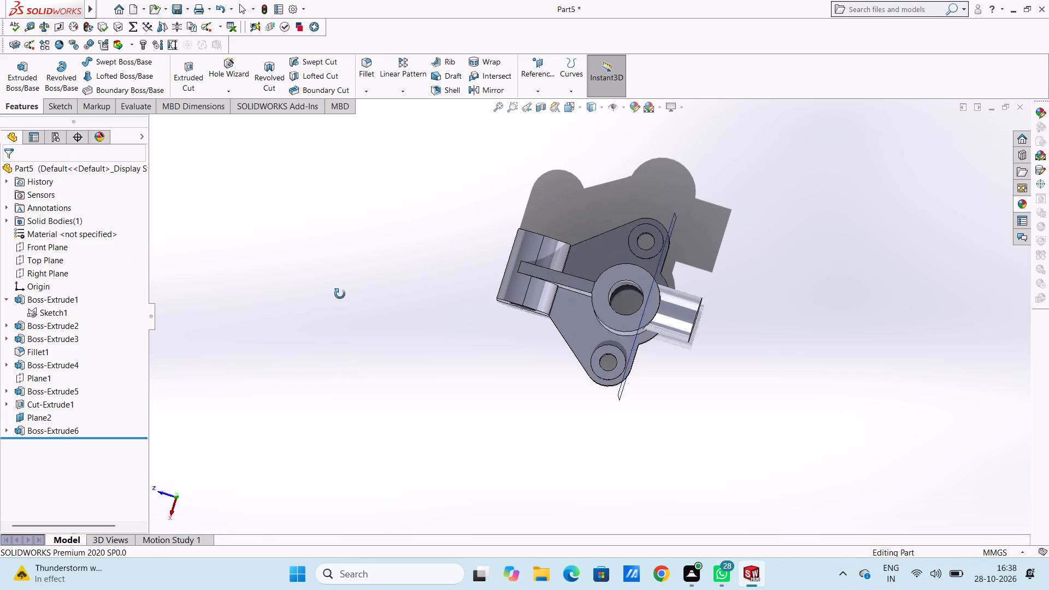
middle_click_drag(340, 294, 356, 223)
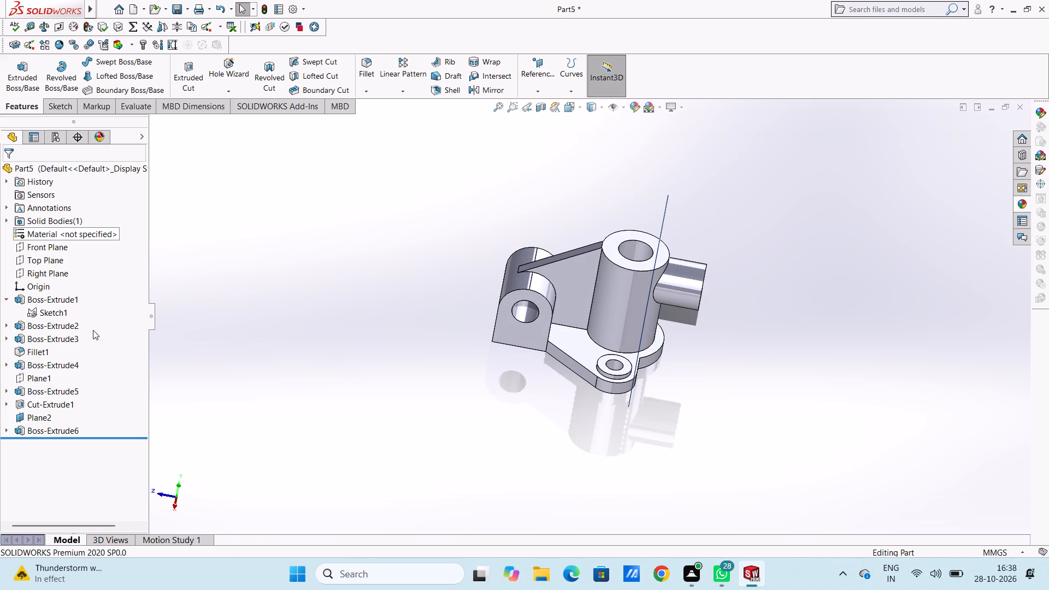
left_click(55, 418)
left_click(36, 418)
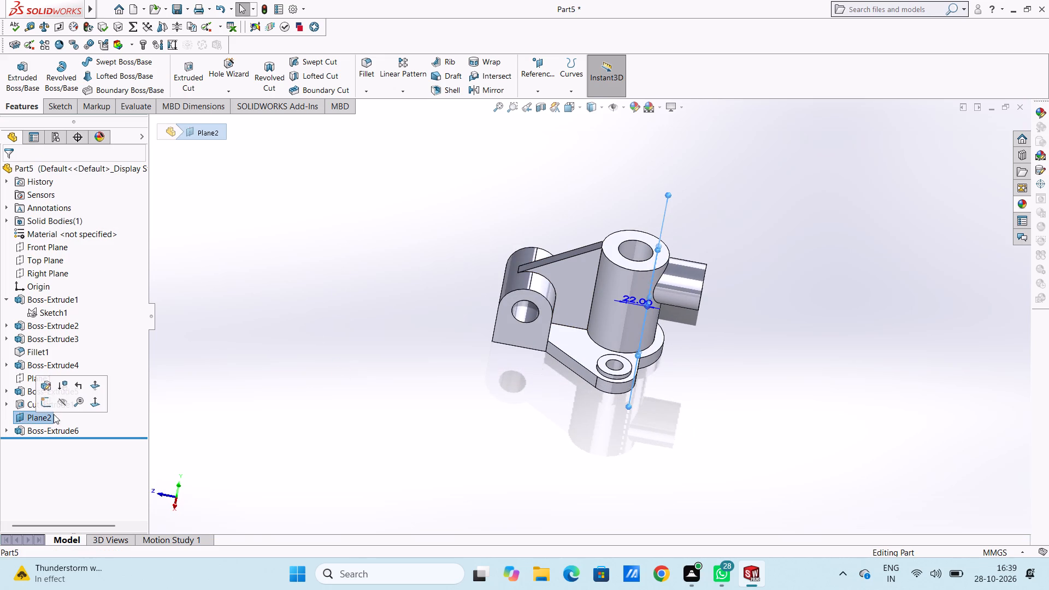
left_click(58, 402)
left_click(294, 428)
Sketch a circle of about 11.6 mm radius on the side boss's flat end face, concentric with the boss.
middle_click_drag(374, 420, 328, 322)
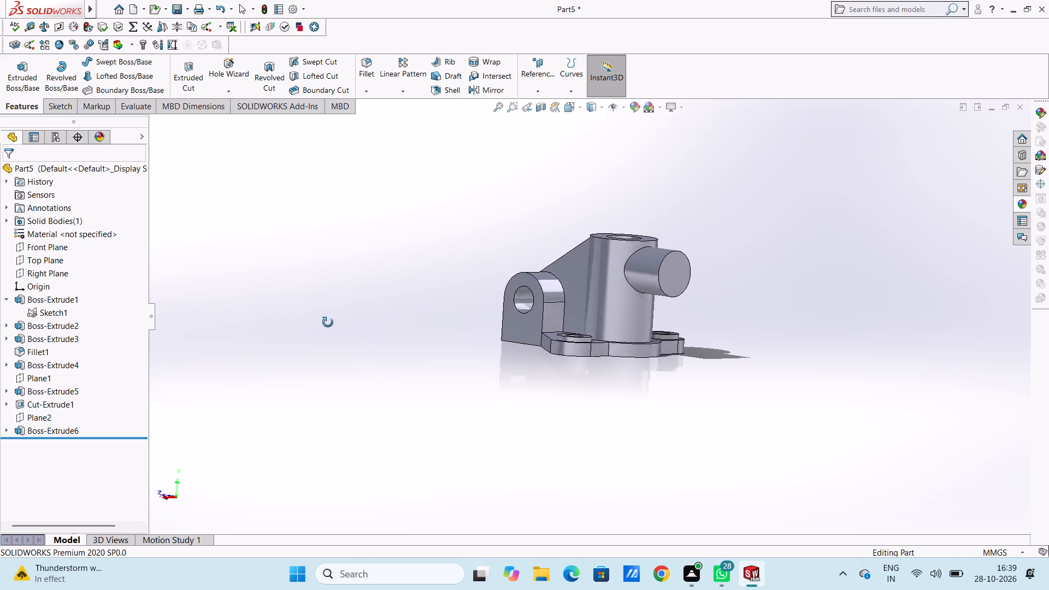
middle_click_drag(328, 322, 311, 436)
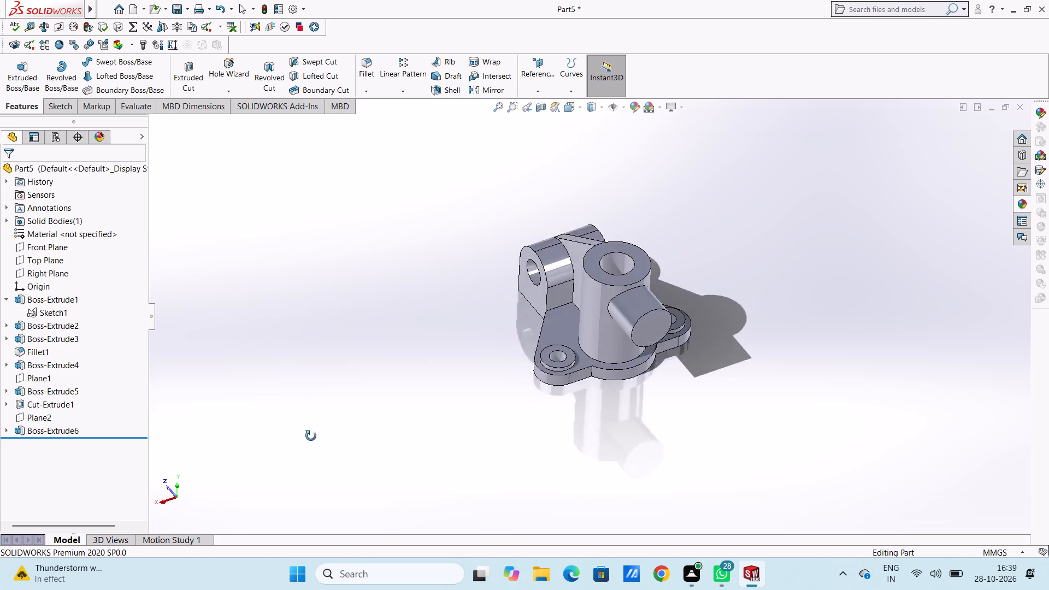
middle_click_drag(311, 436, 297, 350)
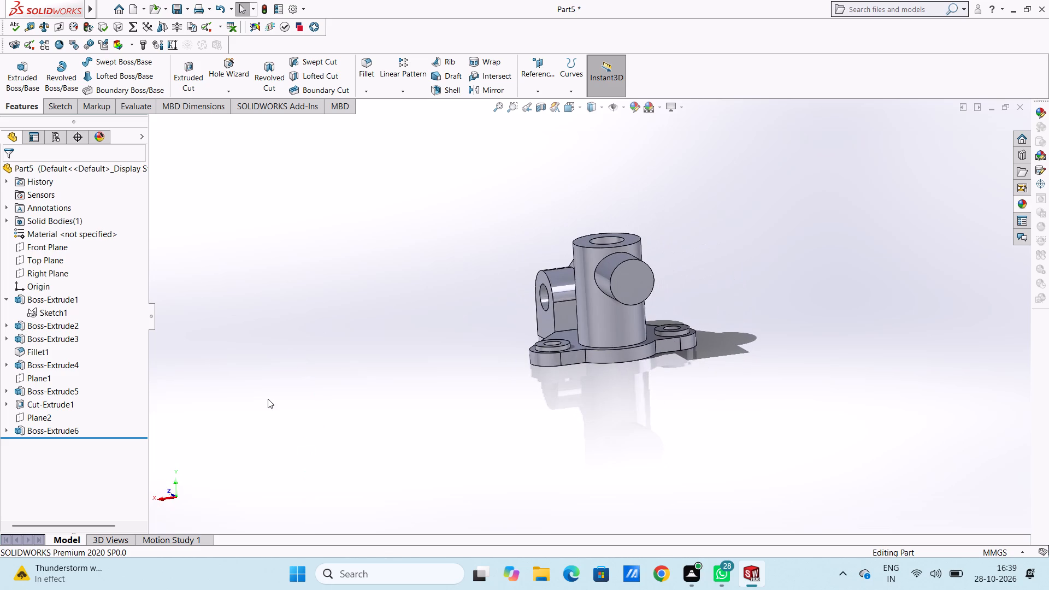
key("ctrl+2")
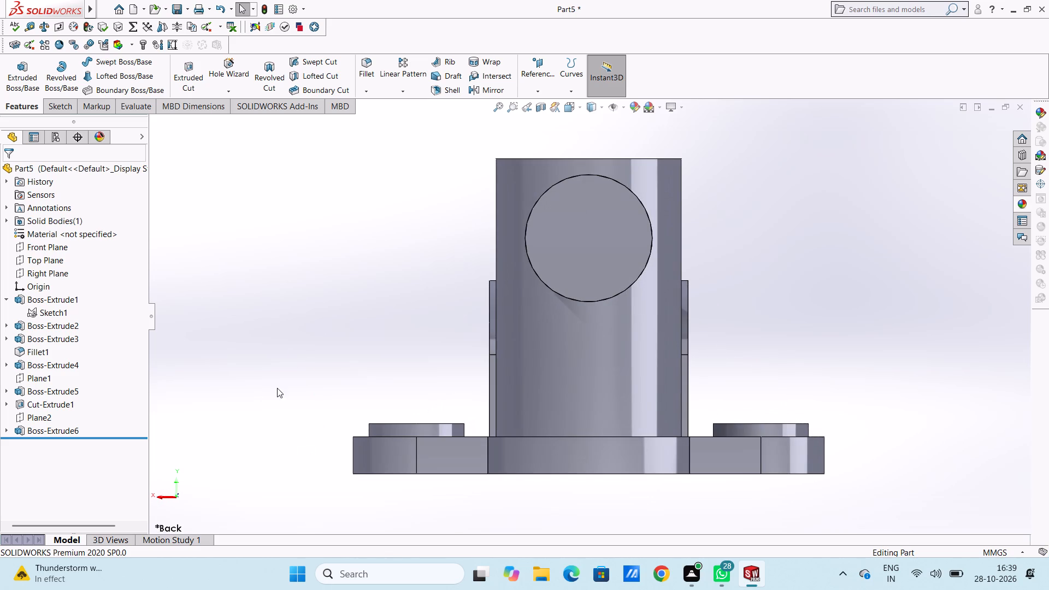
left_click(592, 225)
left_click(643, 198)
left_click(438, 243)
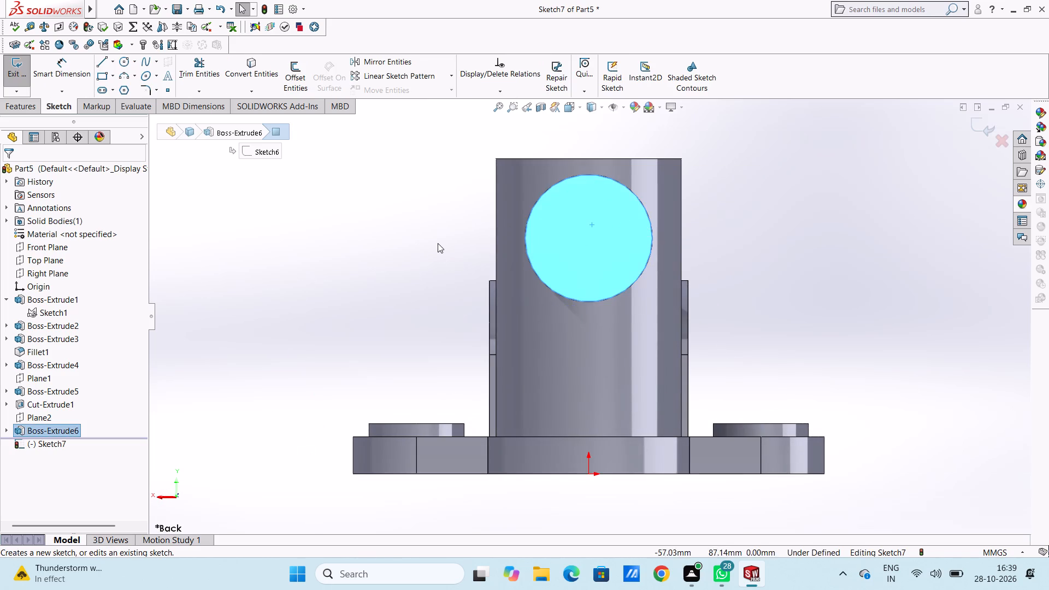
scroll(576, 267, "up", 5)
left_click(128, 60)
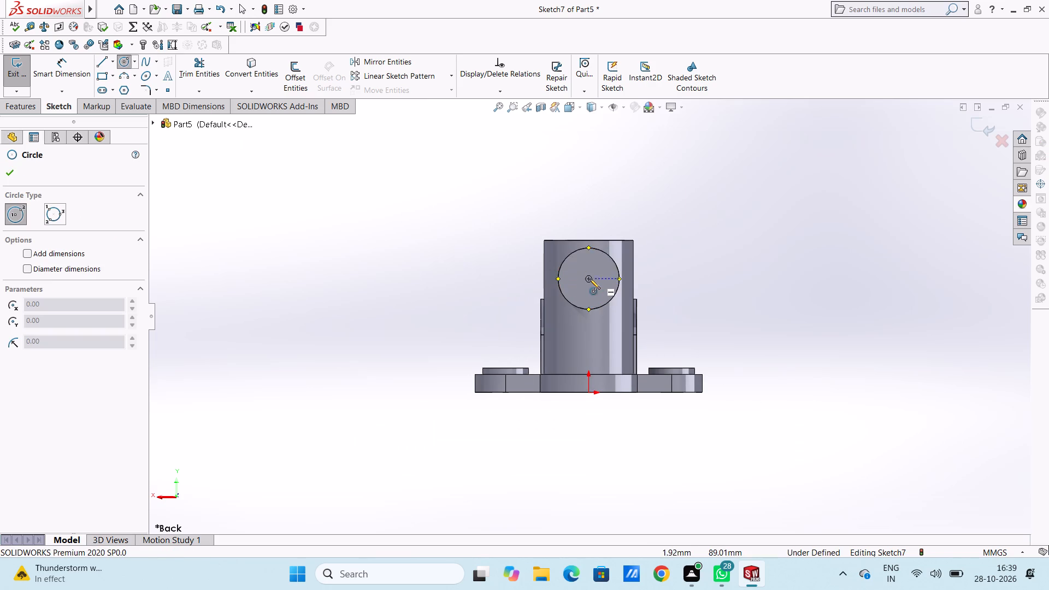
left_click(587, 278)
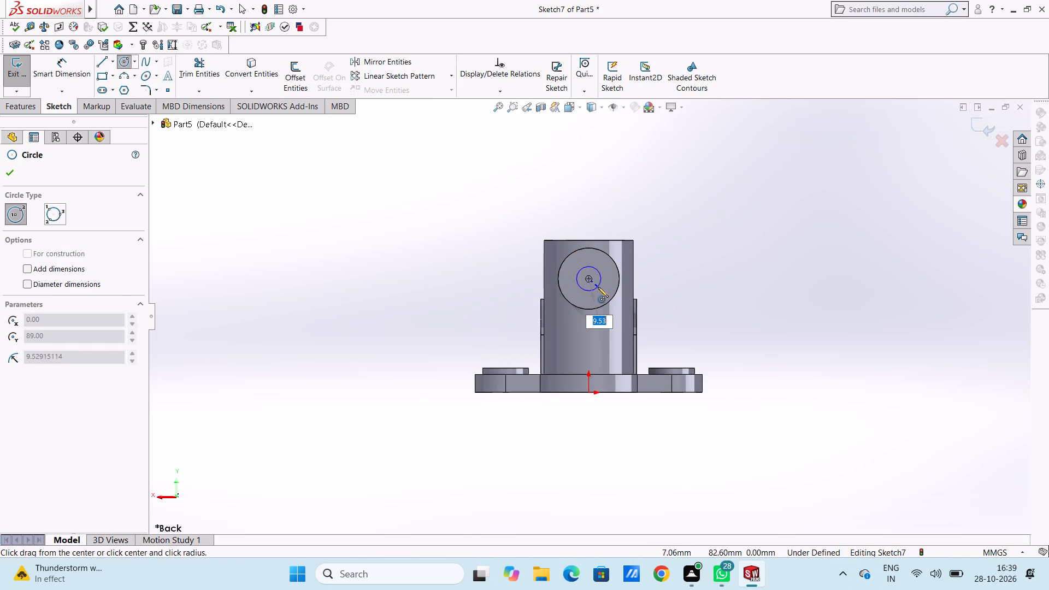
left_click(599, 290)
left_click(13, 172)
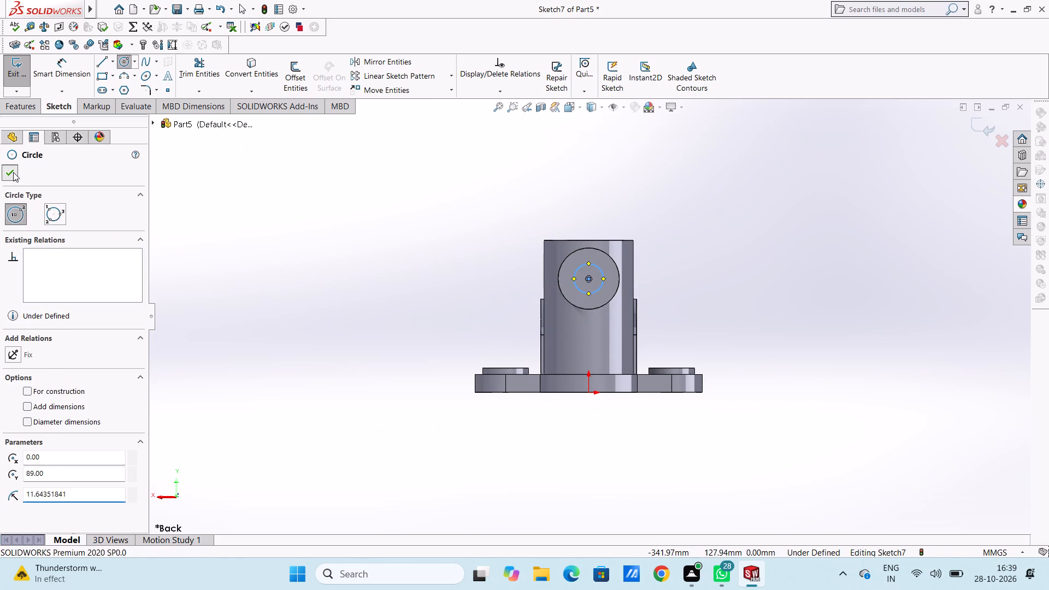
left_click(218, 196)
Dimension the circle on the side boss's end face to a diameter of 25 mm.
left_click(84, 72)
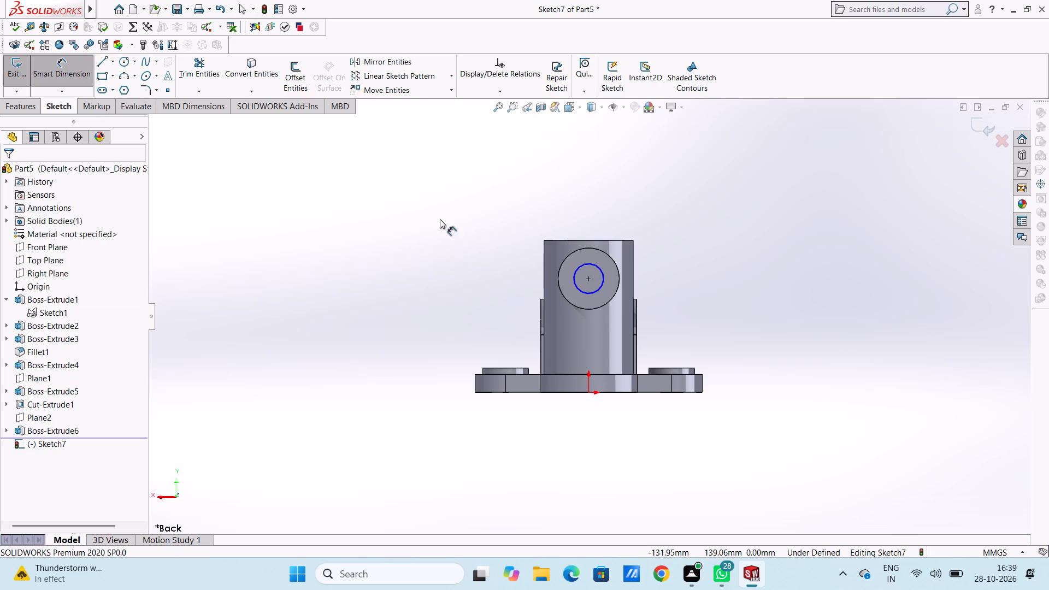
left_click(575, 275)
left_click(441, 197)
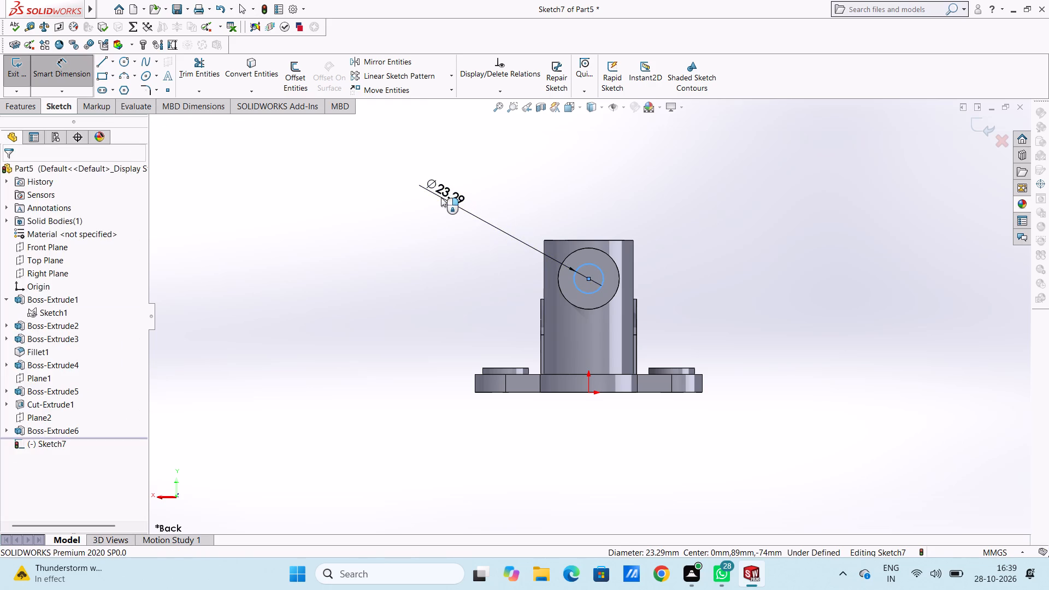
type("25")
key("Return")
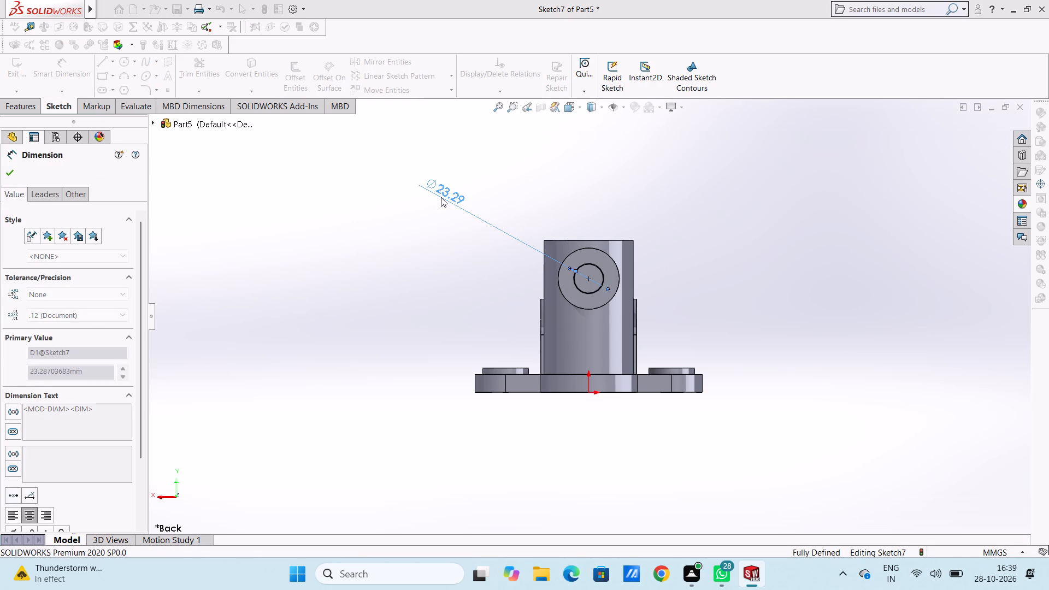
left_click(420, 219)
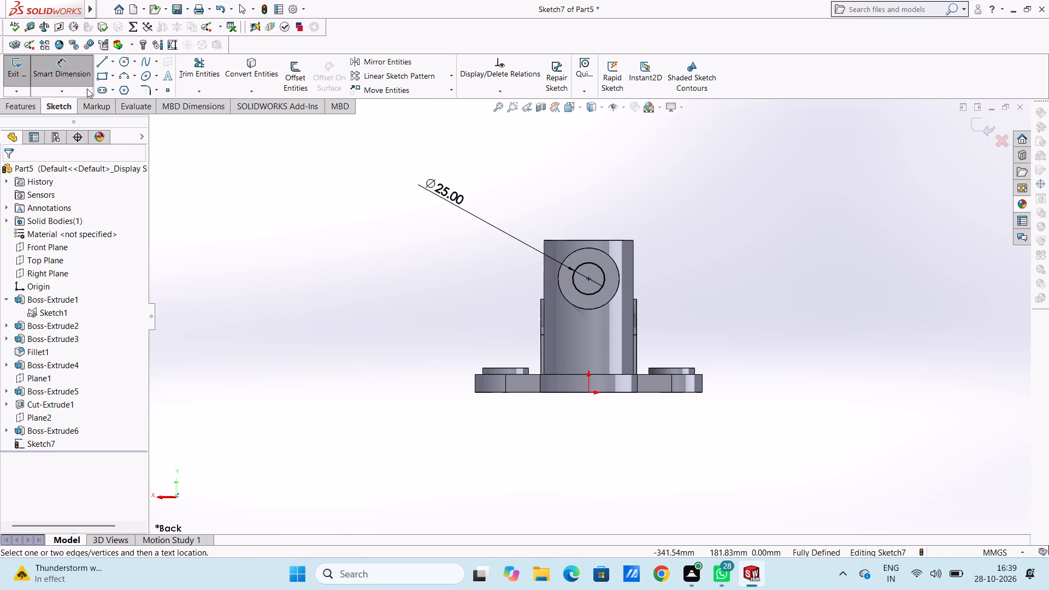
left_click(81, 78)
left_click(31, 111)
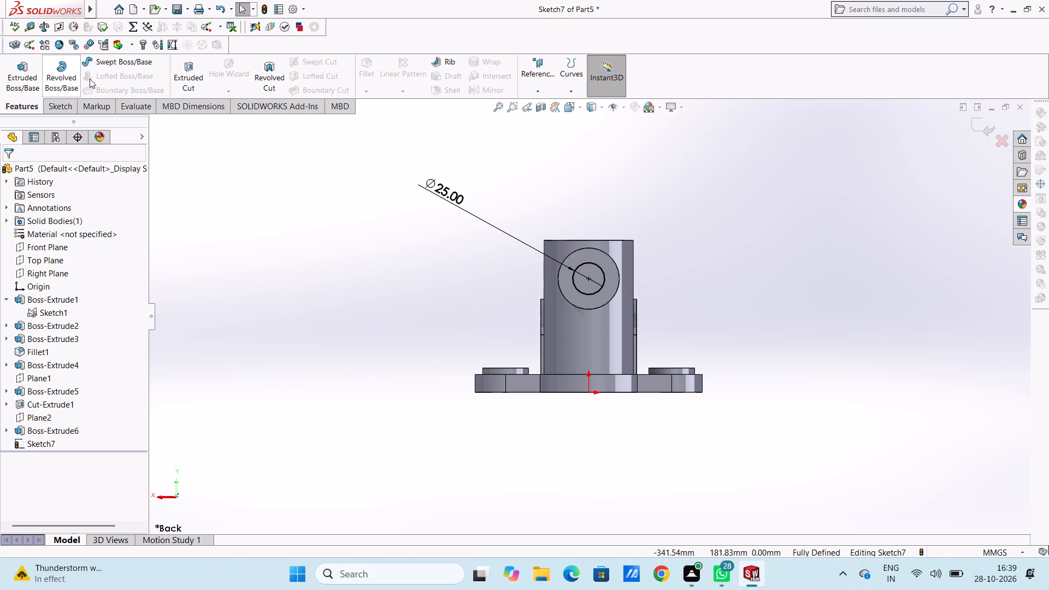
Extrude-cut the 25 mm circle from the side boss's end face up to the inner bore surface of the vertical cylinder.
left_click(201, 76)
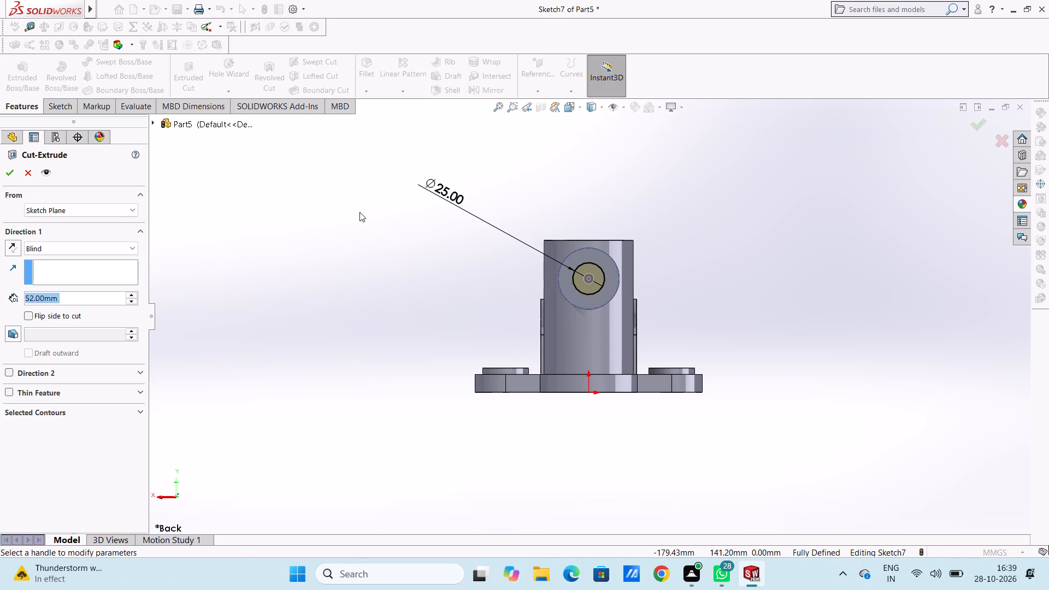
middle_click_drag(370, 219, 447, 462)
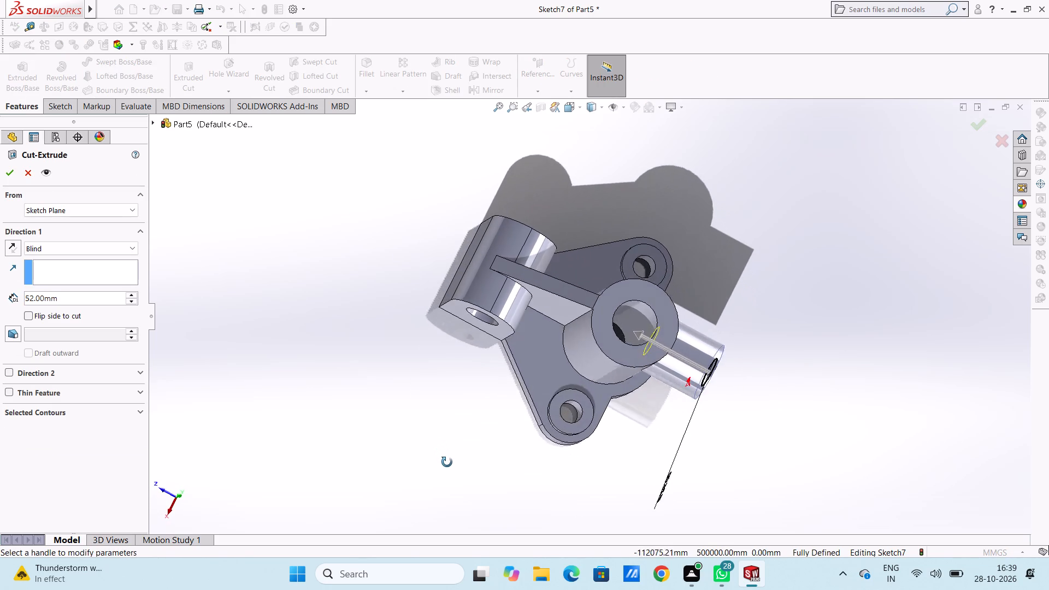
middle_click_drag(447, 462, 442, 472)
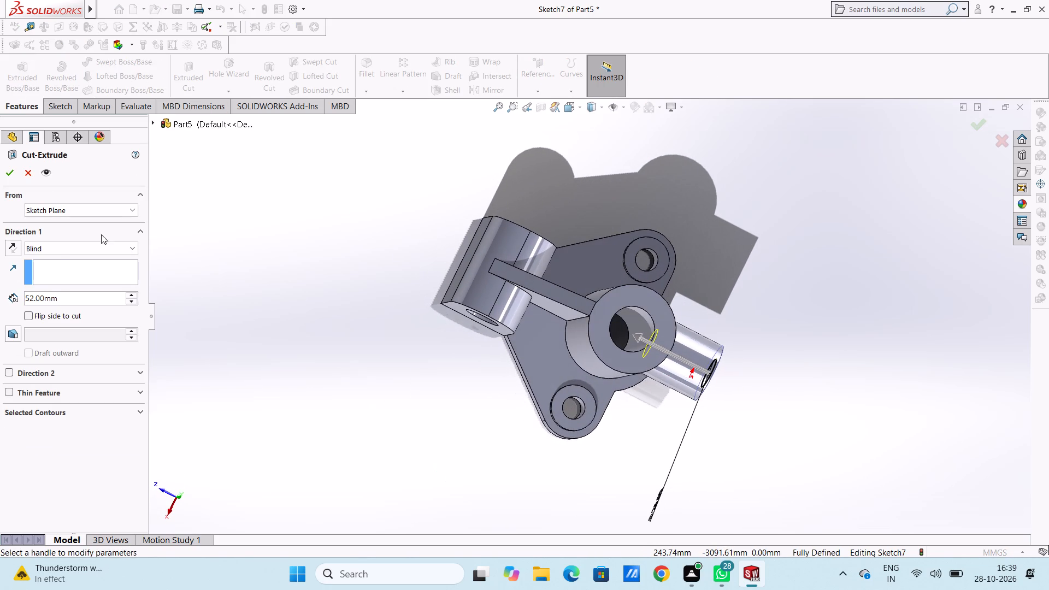
left_click(62, 252)
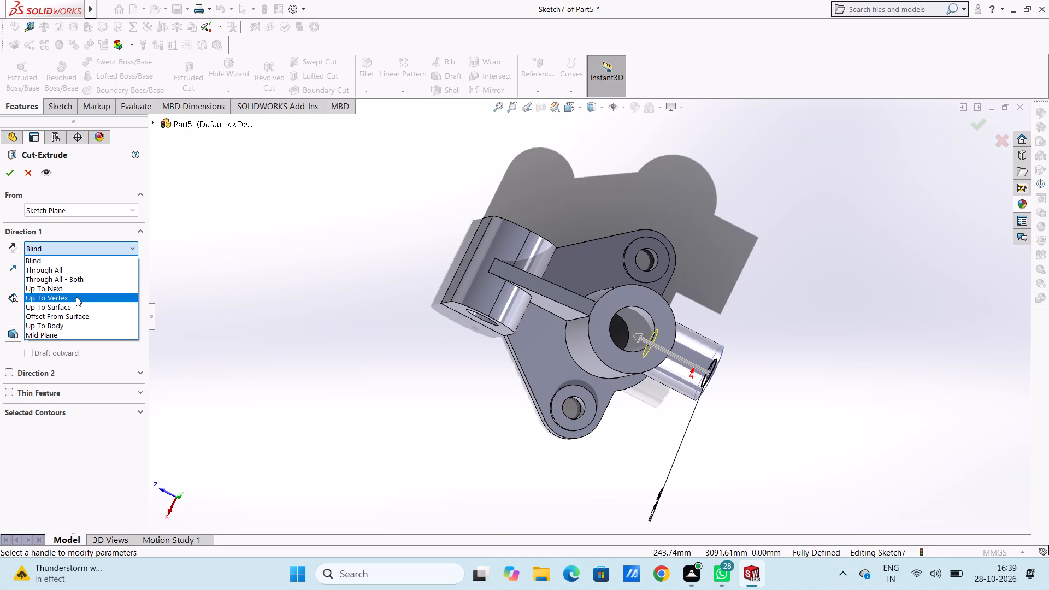
left_click(76, 306)
middle_click_drag(292, 216, 319, 261)
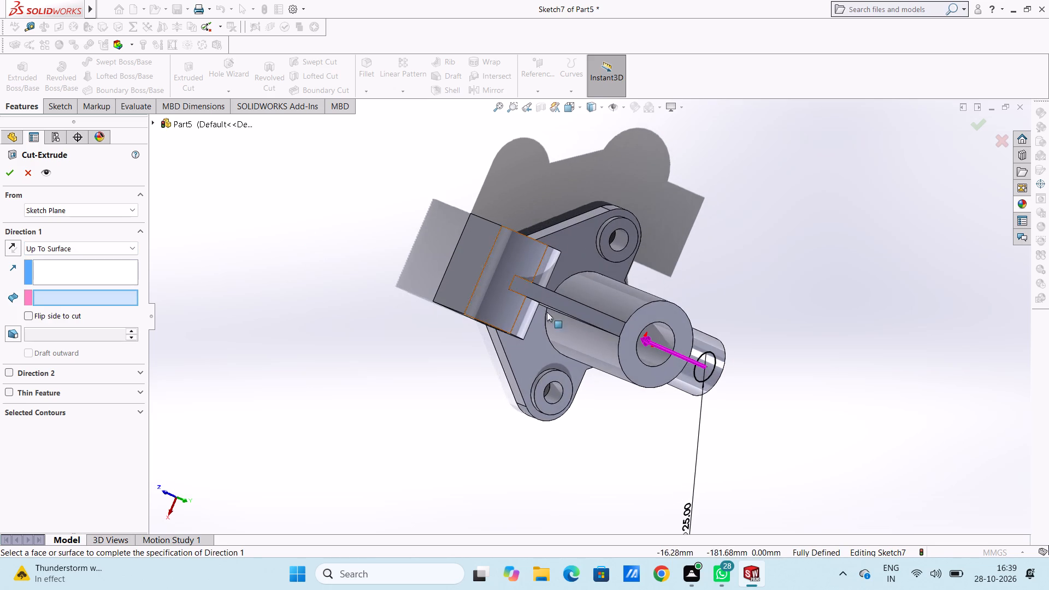
left_click(665, 342)
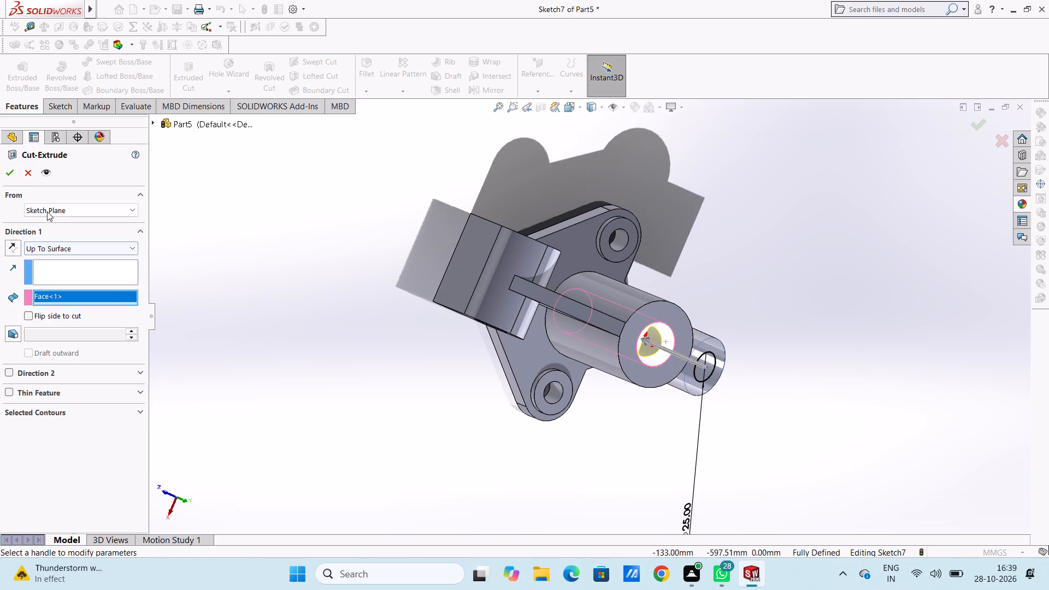
left_click(11, 172)
left_click(281, 306)
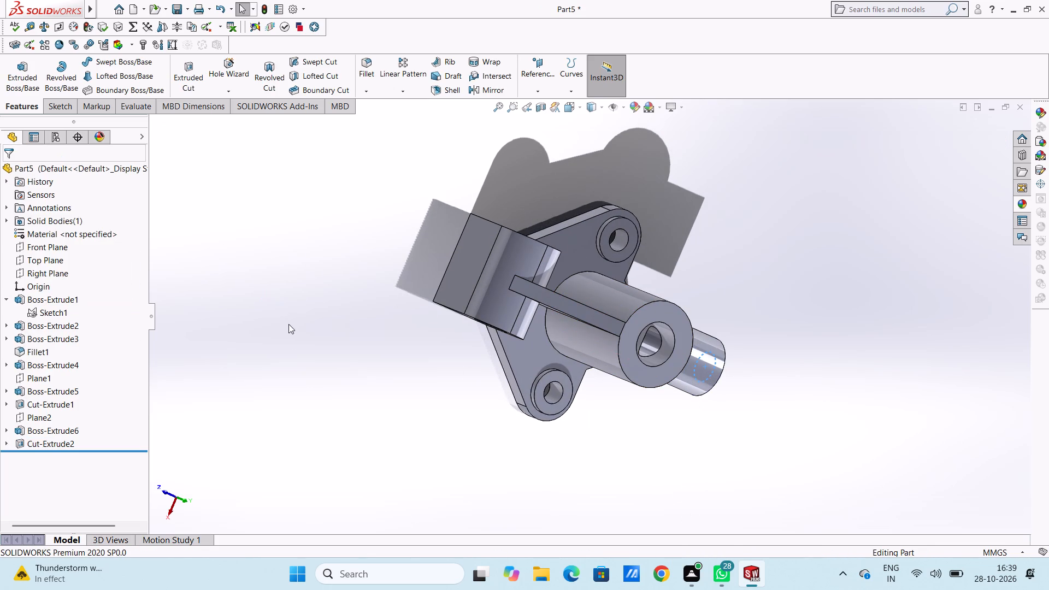
Inspect the whole part from several angles, including the side boss's new bore and the vertical cylinder.
middle_click_drag(294, 320, 252, 188)
scroll(294, 279, "up", 4)
middle_click_drag(329, 325, 297, 181)
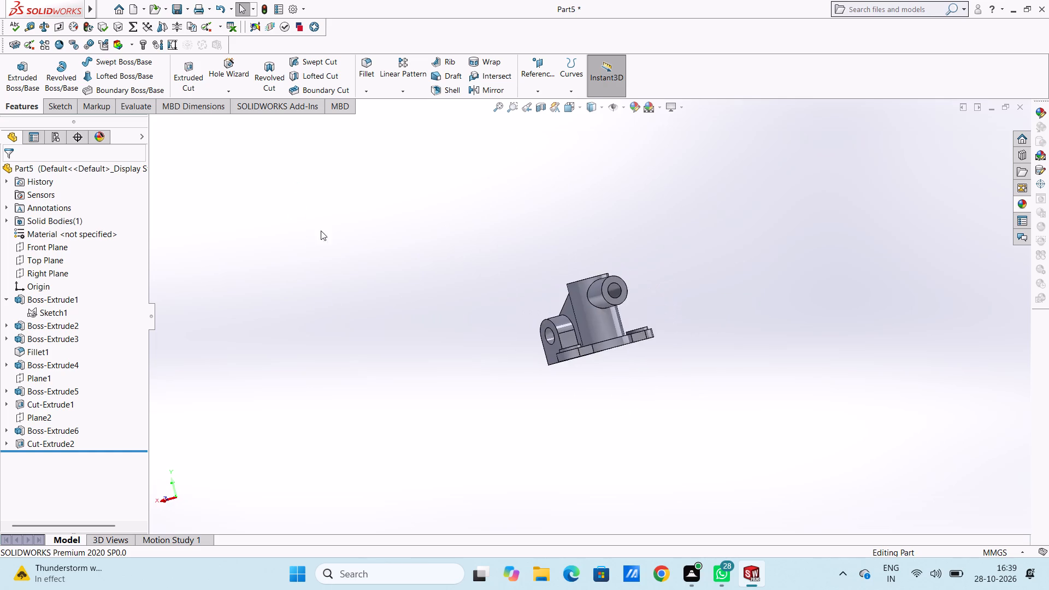
middle_click_drag(351, 302, 380, 294)
scroll(473, 298, "up", 1)
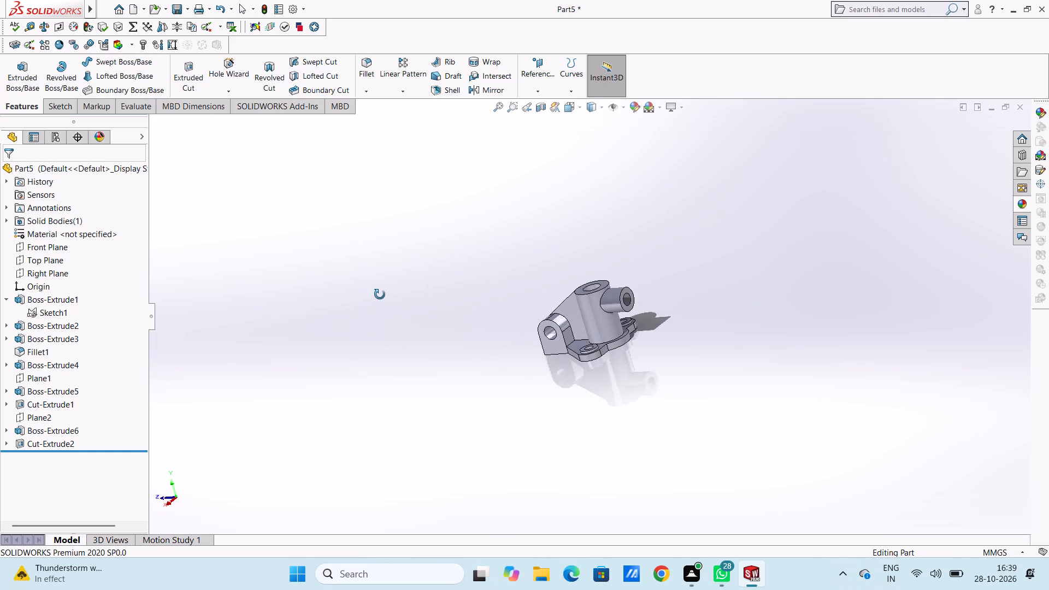
middle_click_drag(380, 294, 381, 294)
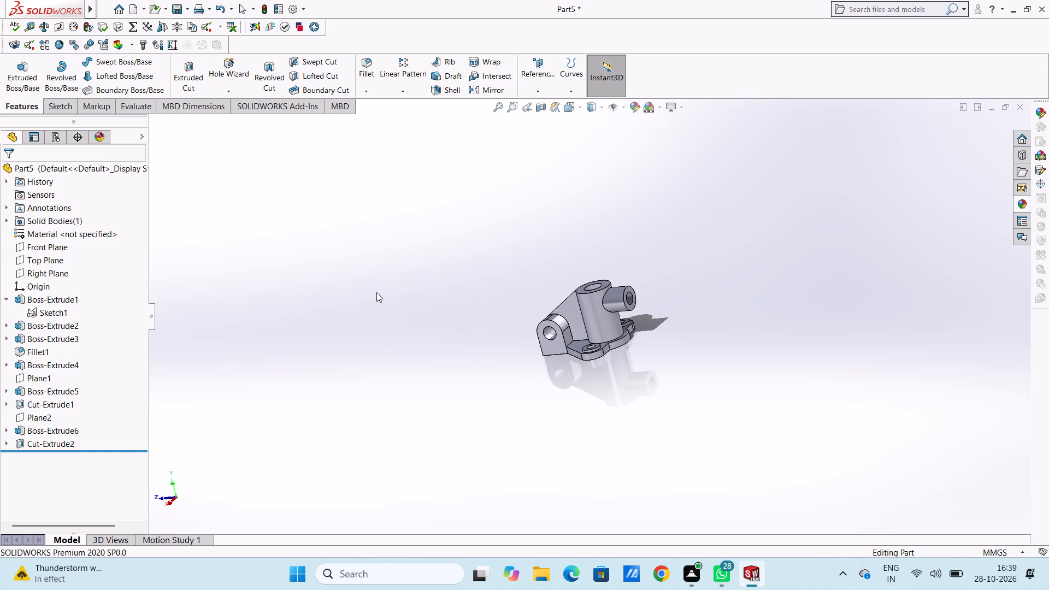
middle_click_drag(376, 298, 402, 404)
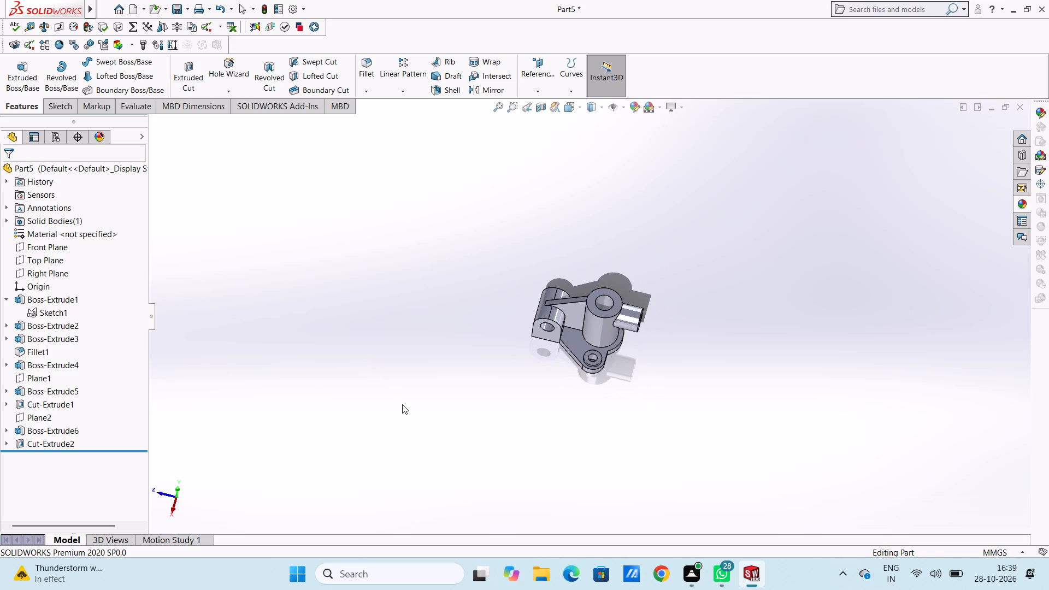
From the top view, section the part using the Front Plane rotated to about 271°, cutting lengthwise through the rib and side boss.
key("ctrl+5")
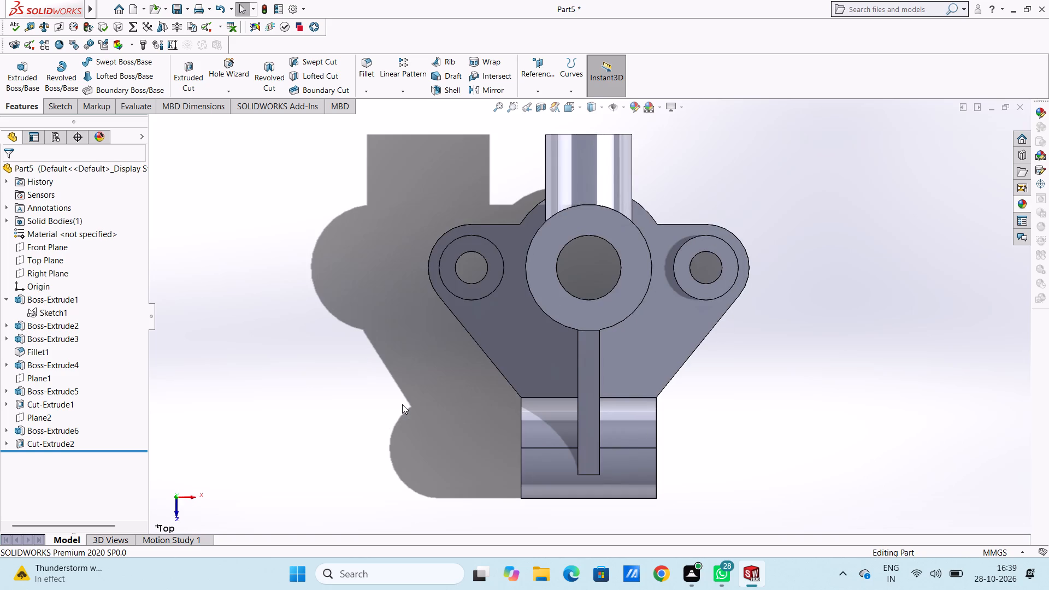
scroll(402, 404, "up", 5)
left_click(541, 104)
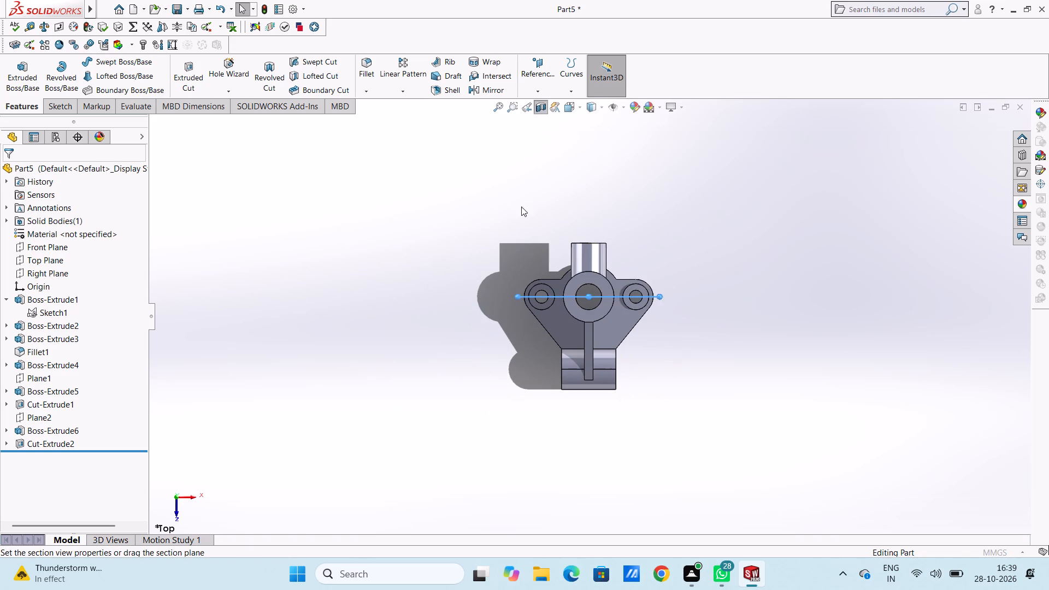
left_click_drag(638, 257, 654, 317)
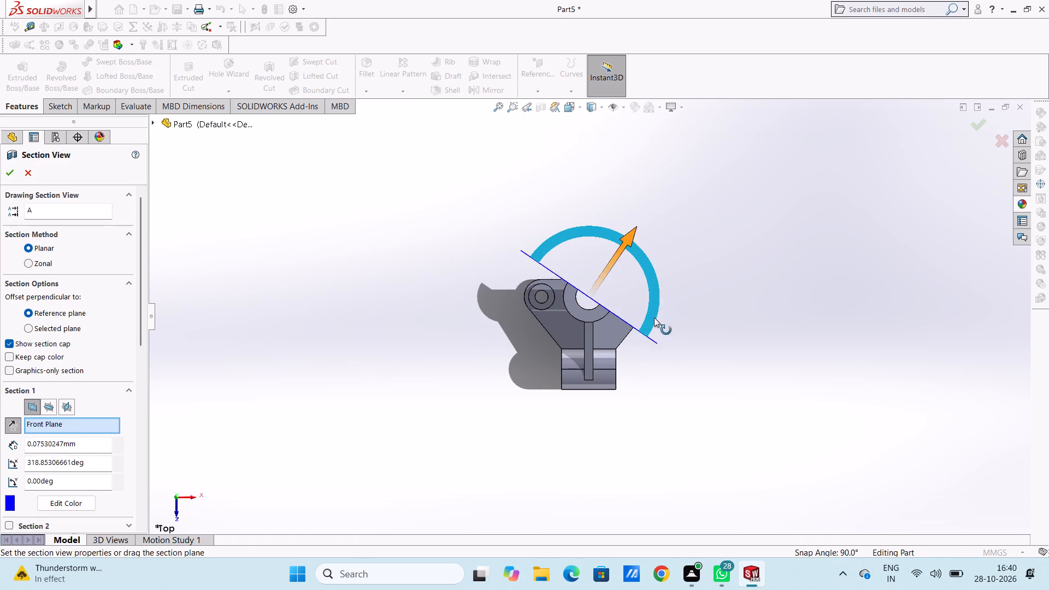
left_click_drag(654, 317, 645, 365)
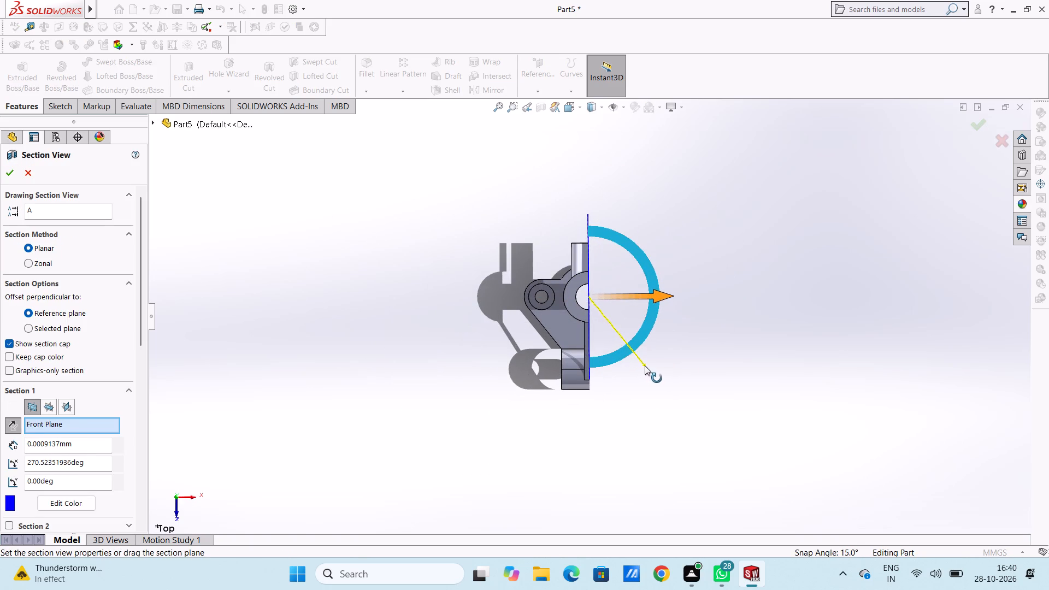
left_click_drag(645, 365, 645, 365)
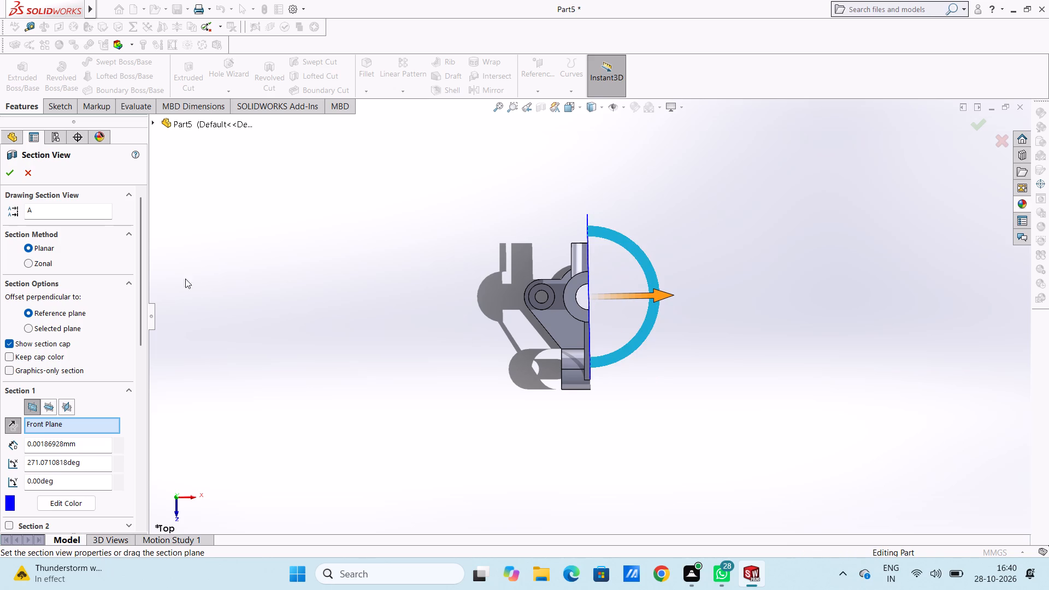
left_click(7, 176)
Examine the sectioned part from several angles, checking where the side boss's bore meets the vertical cylinder's bore.
middle_click_drag(449, 410, 499, 330)
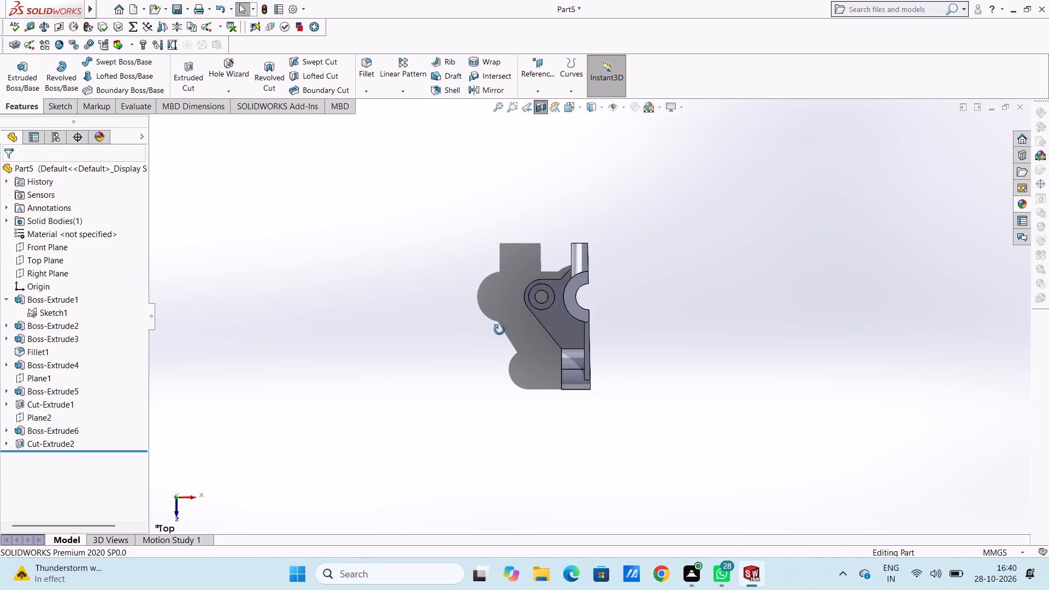
middle_click_drag(499, 330, 403, 193)
middle_click_drag(440, 358, 450, 272)
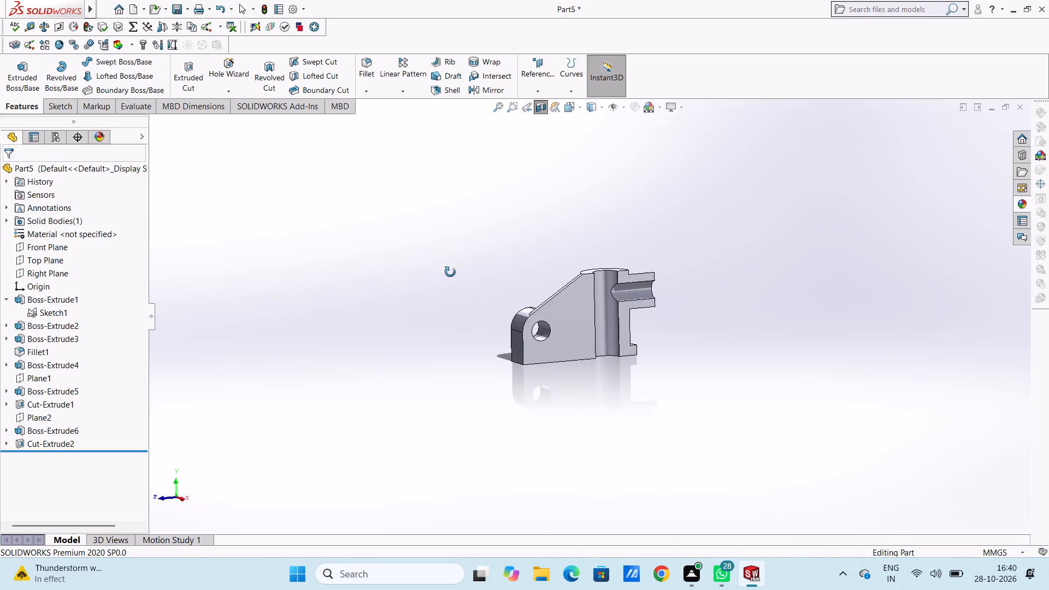
middle_click_drag(450, 272, 435, 275)
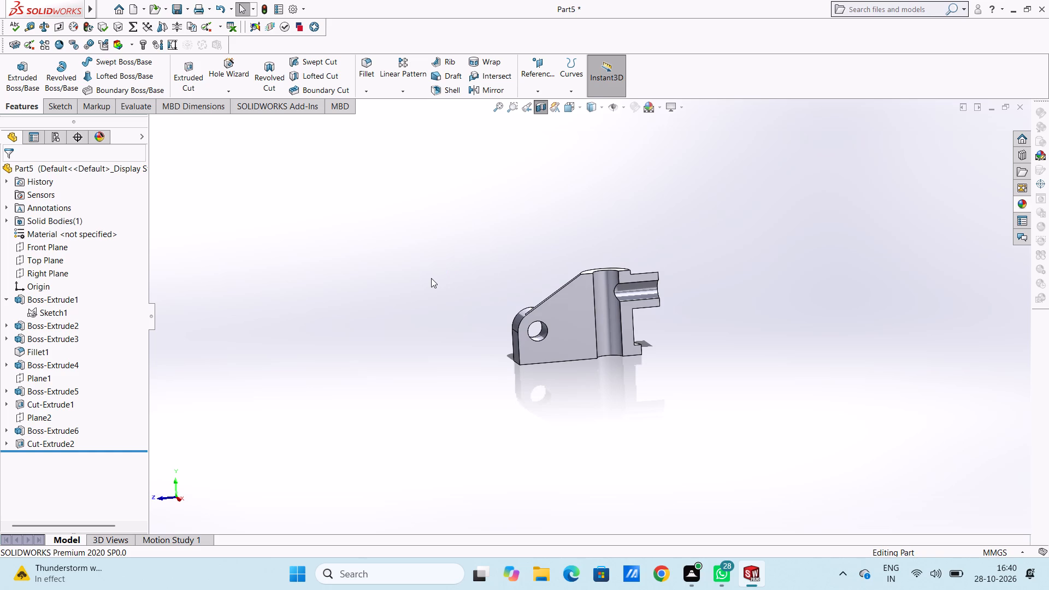
middle_click_drag(439, 310, 473, 295)
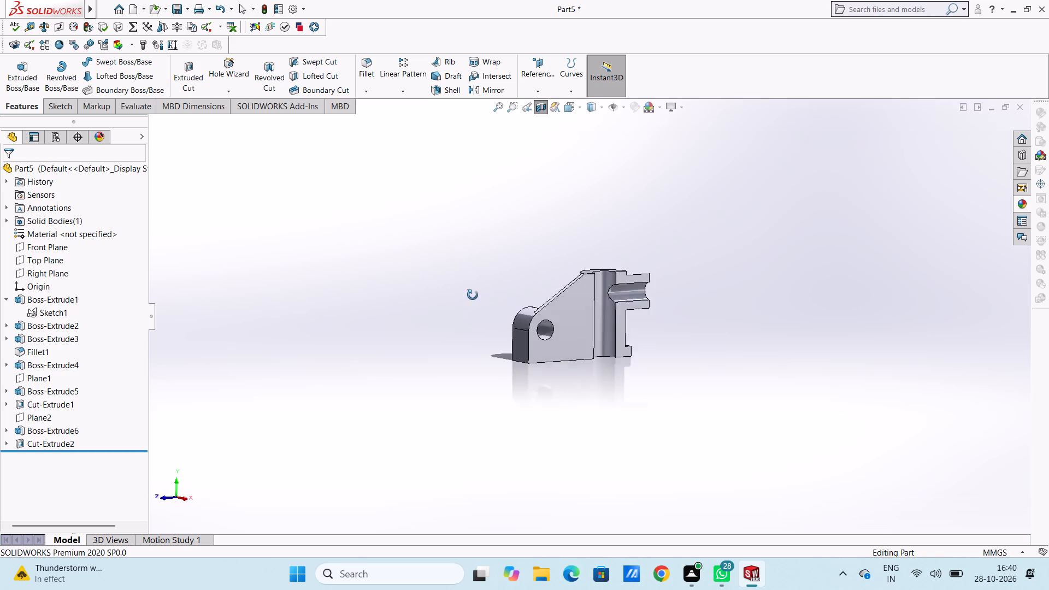
middle_click_drag(473, 295, 436, 278)
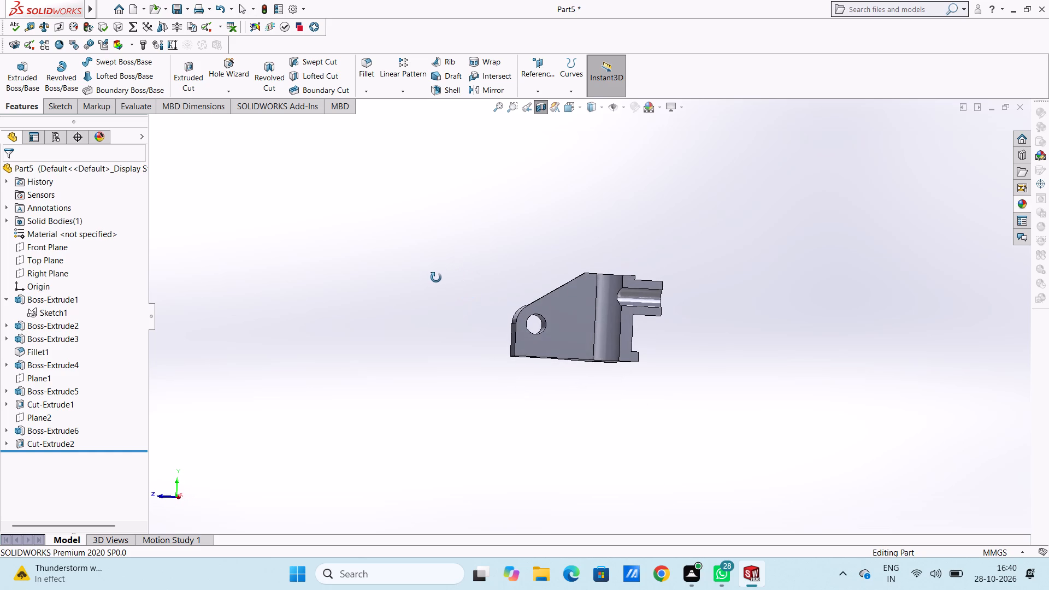
middle_click_drag(436, 278, 418, 286)
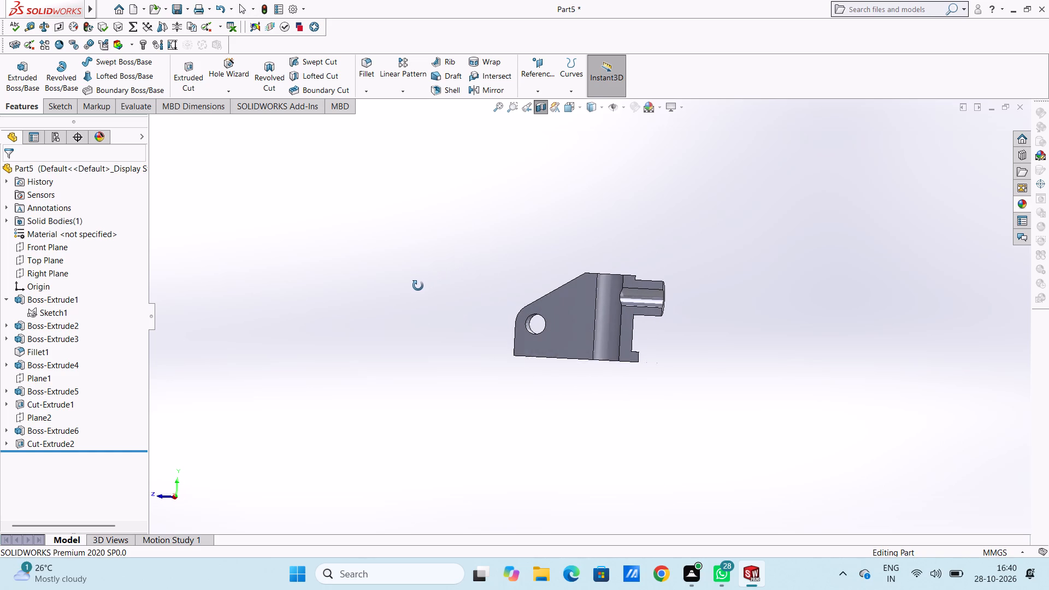
middle_click_drag(418, 286, 527, 395)
scroll(428, 305, "down", 1)
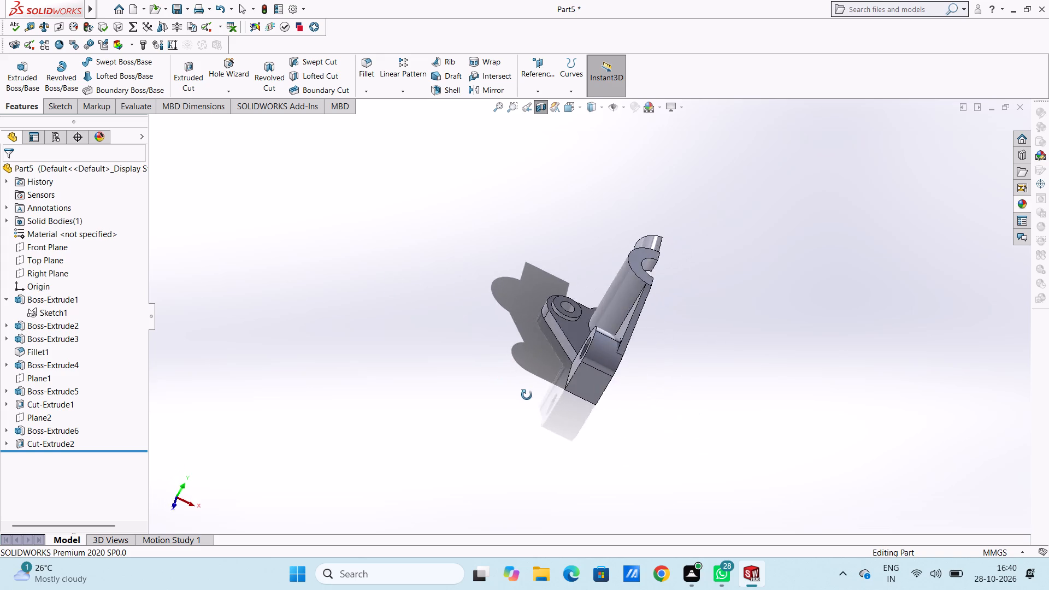
middle_click_drag(527, 395, 432, 286)
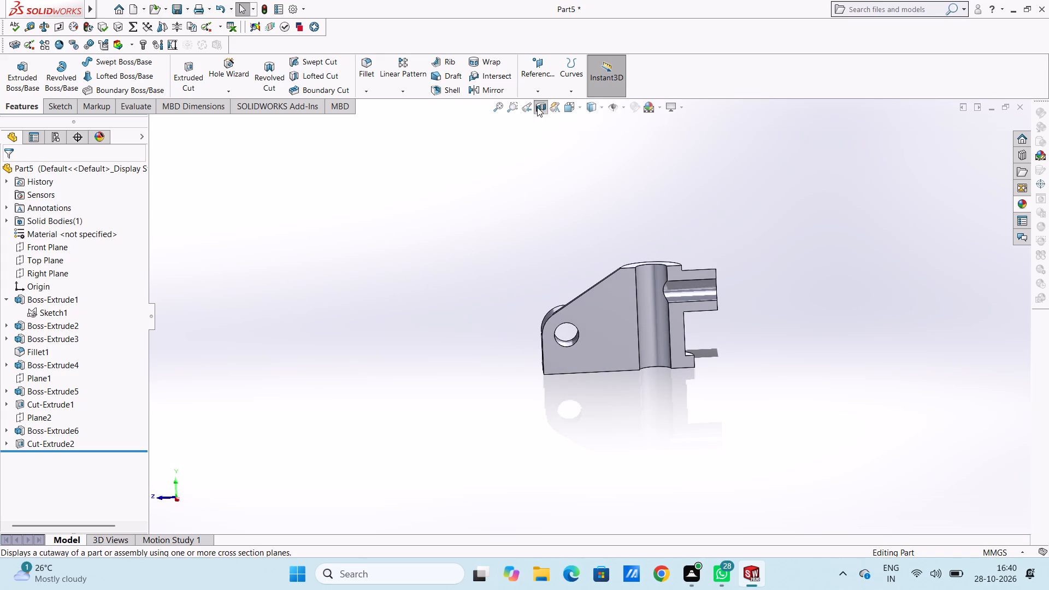
Turn off the section view and display the complete part in isometric view.
left_click(538, 107)
middle_click_drag(398, 304, 533, 421)
middle_click_drag(431, 316, 485, 365)
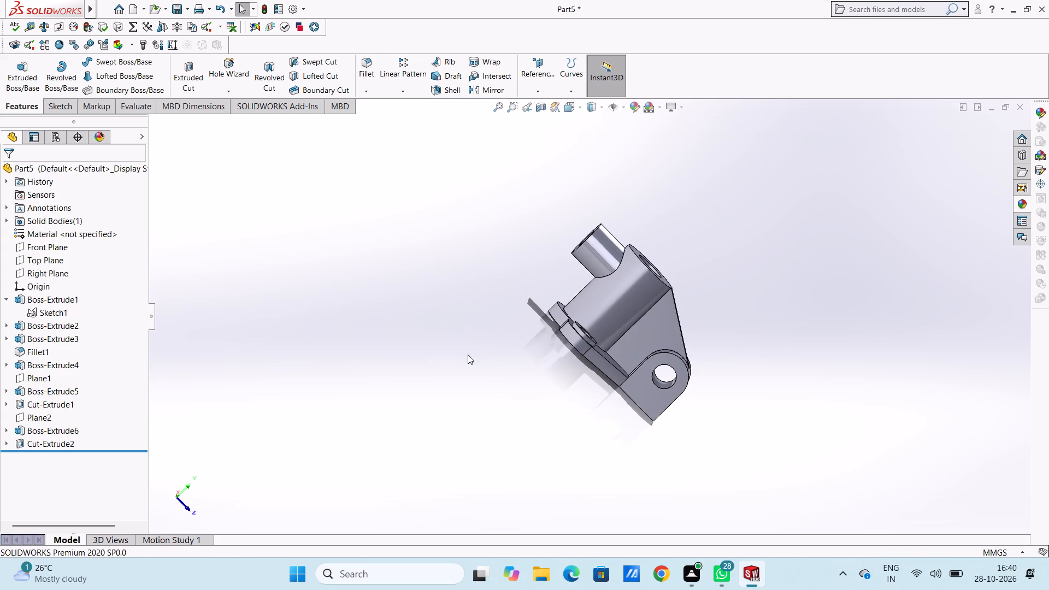
key("ctrl+7")
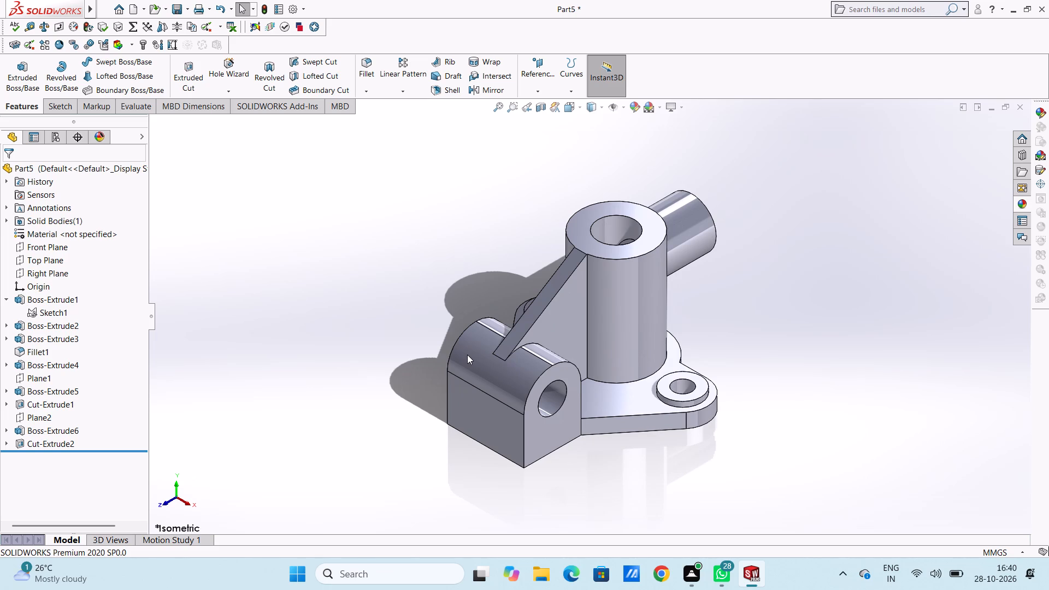
scroll(467, 355, "up", 6)
scroll(697, 248, "down", 2)
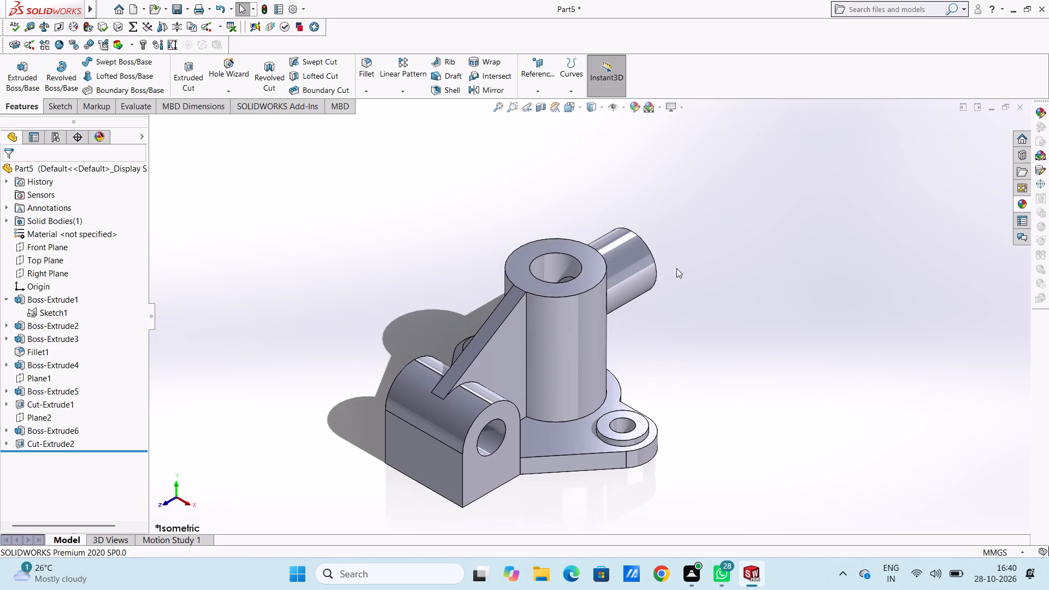
scroll(663, 276, "up", 4)
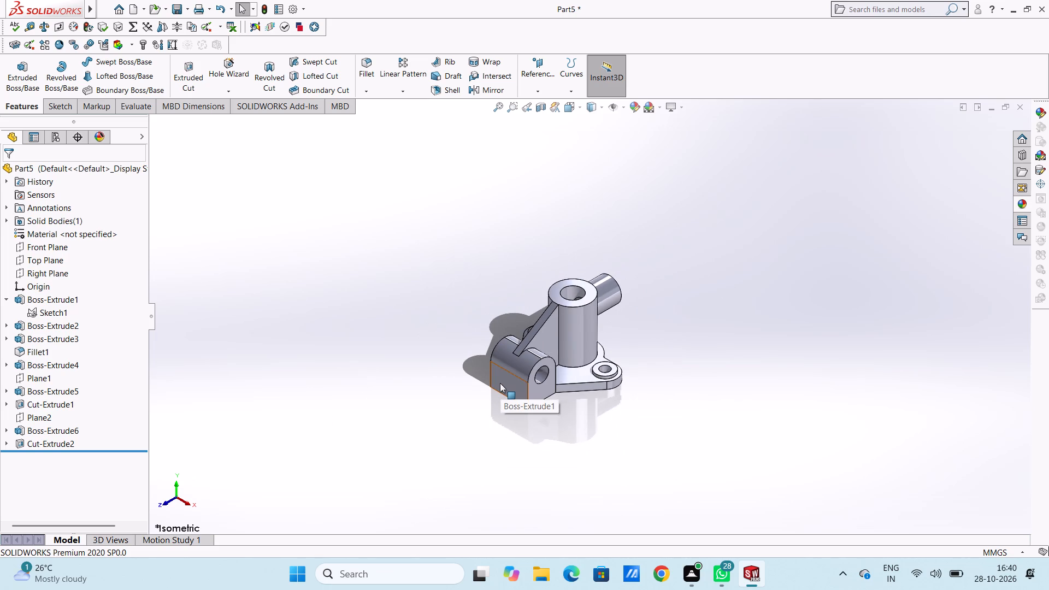
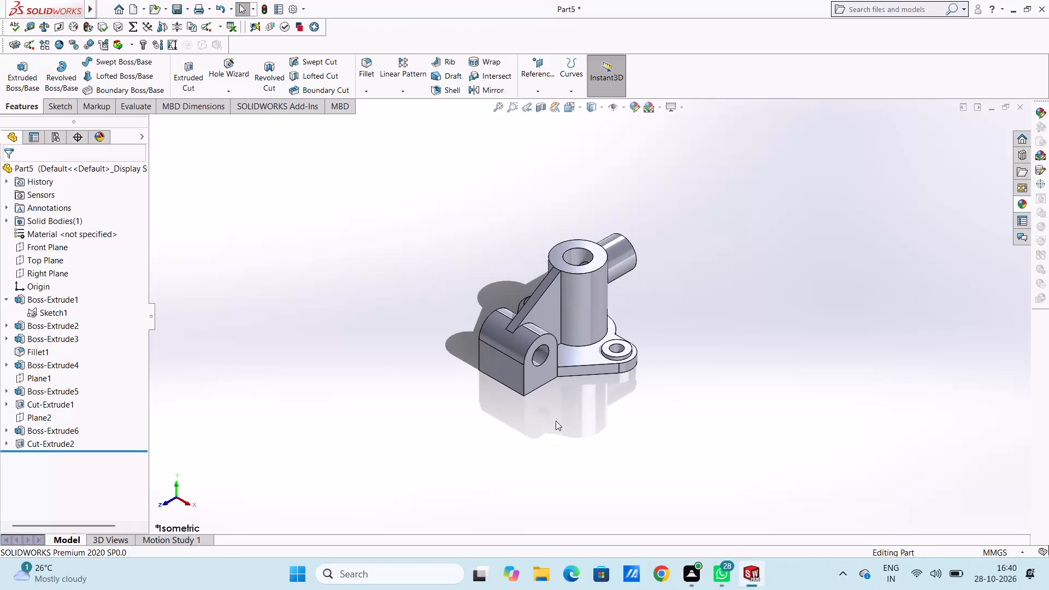
Colour the entire part dark yellow using a swatch from the standard colour palette.
left_click(635, 103)
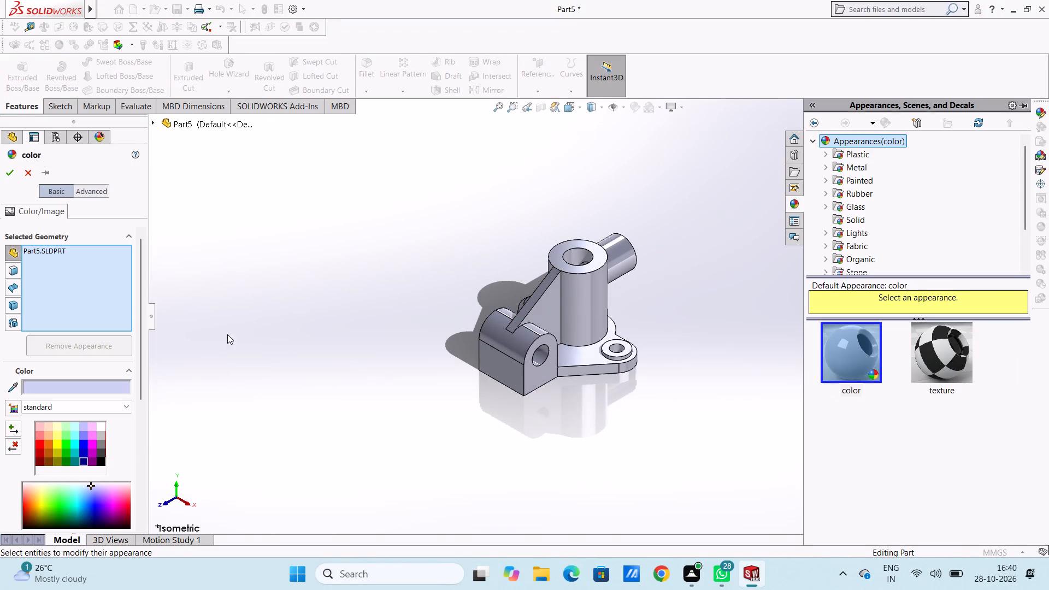
left_click(52, 434)
left_click(53, 440)
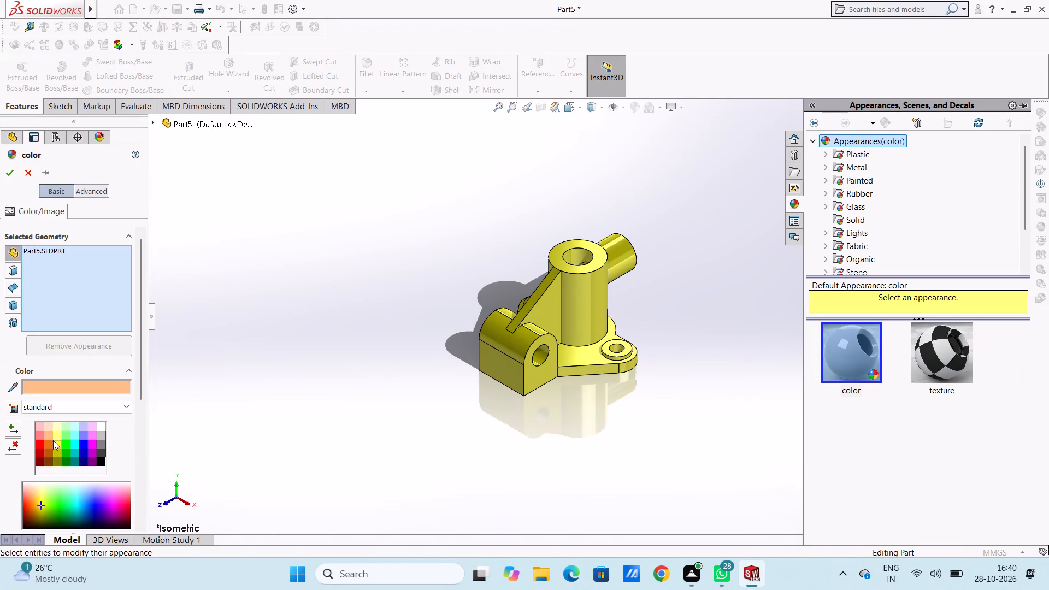
left_click(55, 451)
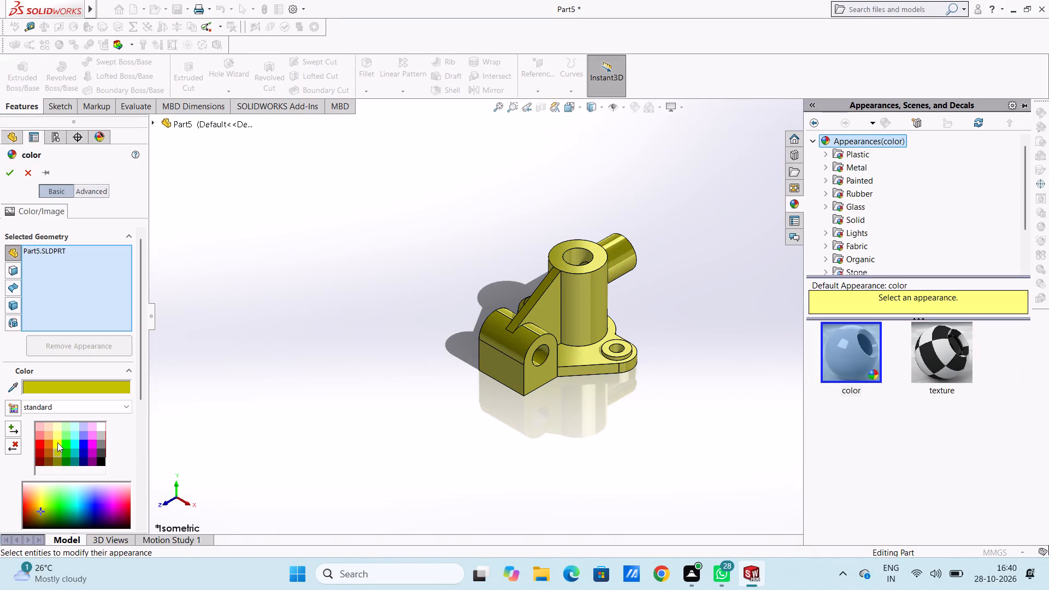
left_click(57, 442)
left_click(58, 447)
left_click(58, 453)
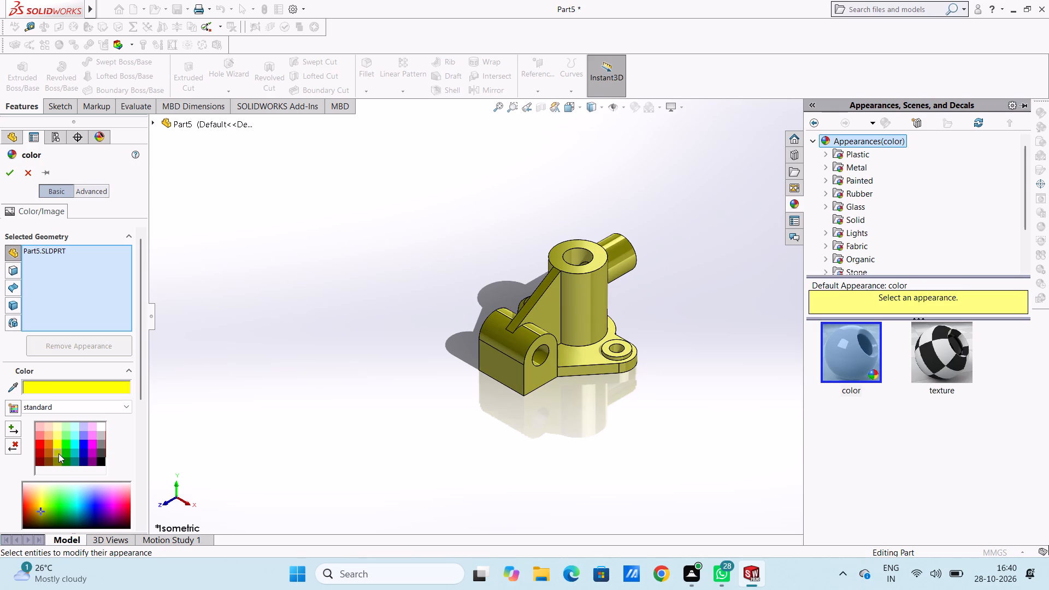
left_click(7, 175)
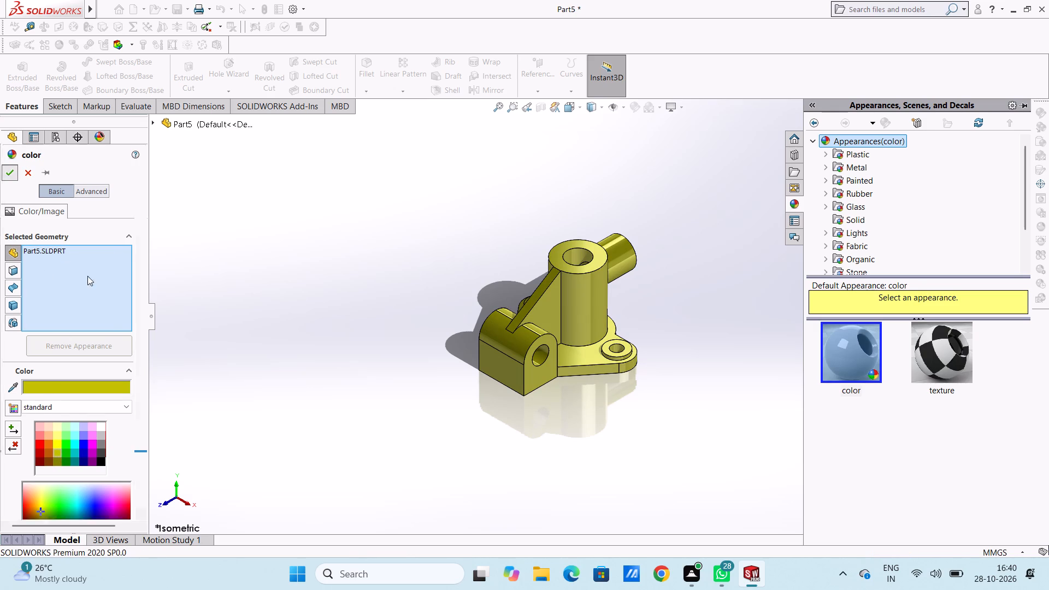
Apply the polished steel metal appearance to only the inner face of the vertical cylinder's bore.
scroll(575, 294, "down", 4)
scroll(553, 253, "down", 2)
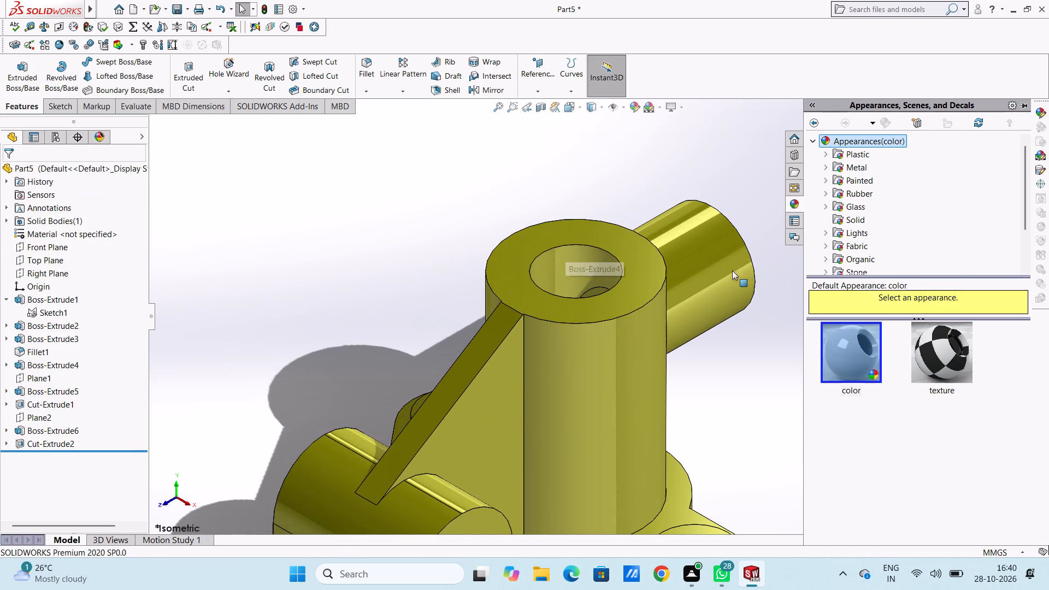
left_click(863, 167)
scroll(580, 268, "down", 1)
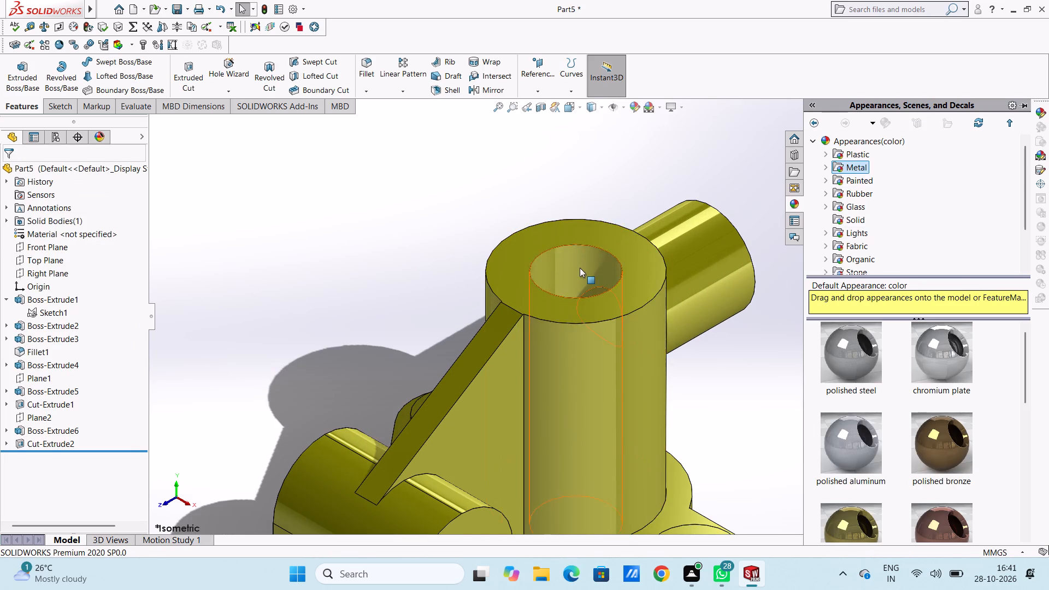
scroll(580, 268, "down", 1)
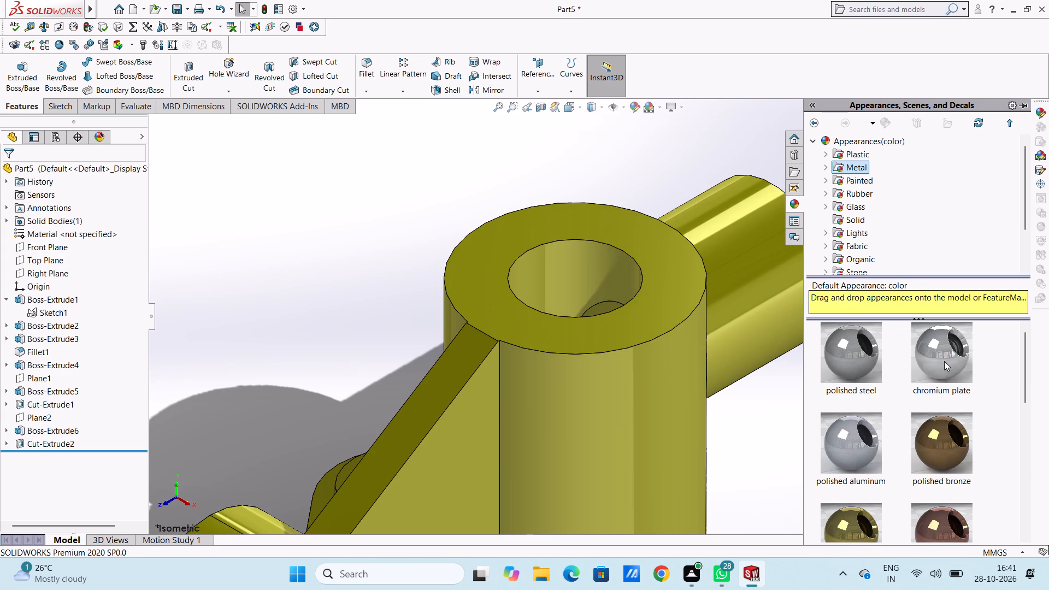
left_click_drag(865, 364, 600, 270)
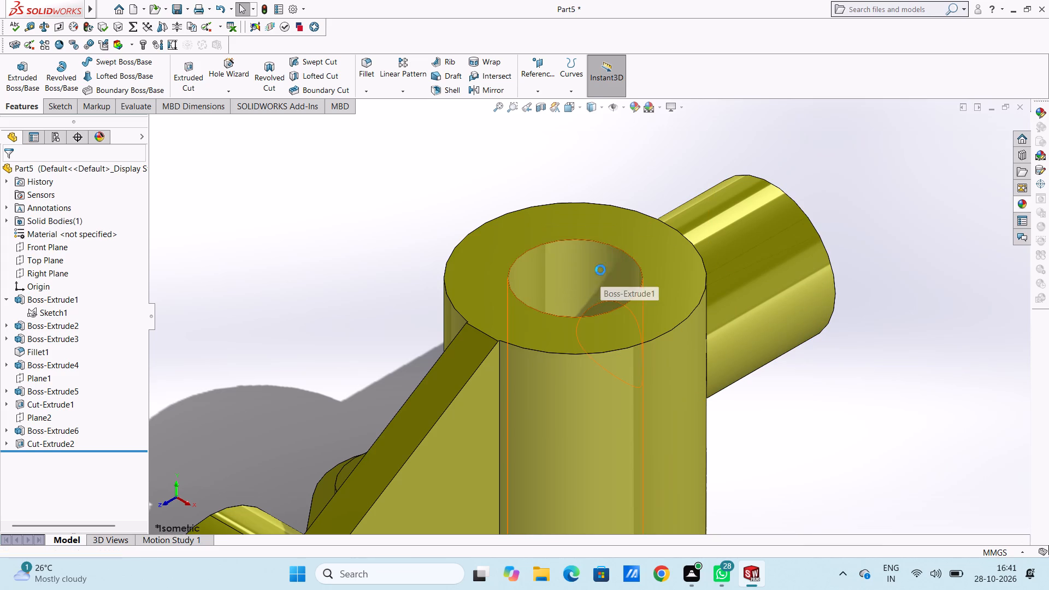
left_click(591, 272)
Apply the polished steel appearance to the inner face of the hole through the rounded block.
scroll(575, 298, "up", 5)
scroll(492, 416, "up", 5)
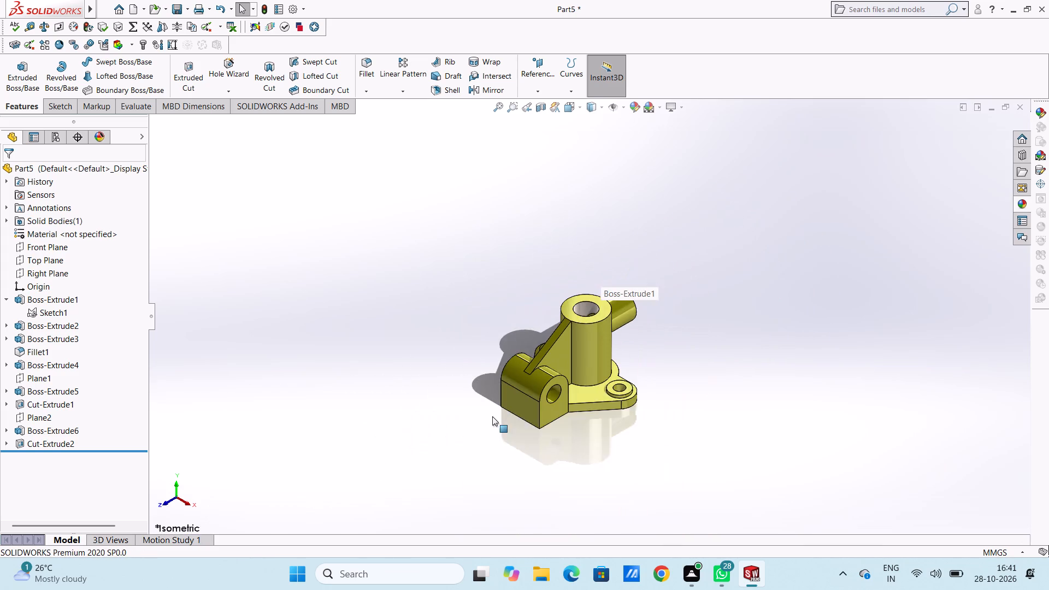
scroll(498, 441, "down", 5)
scroll(682, 194, "down", 5)
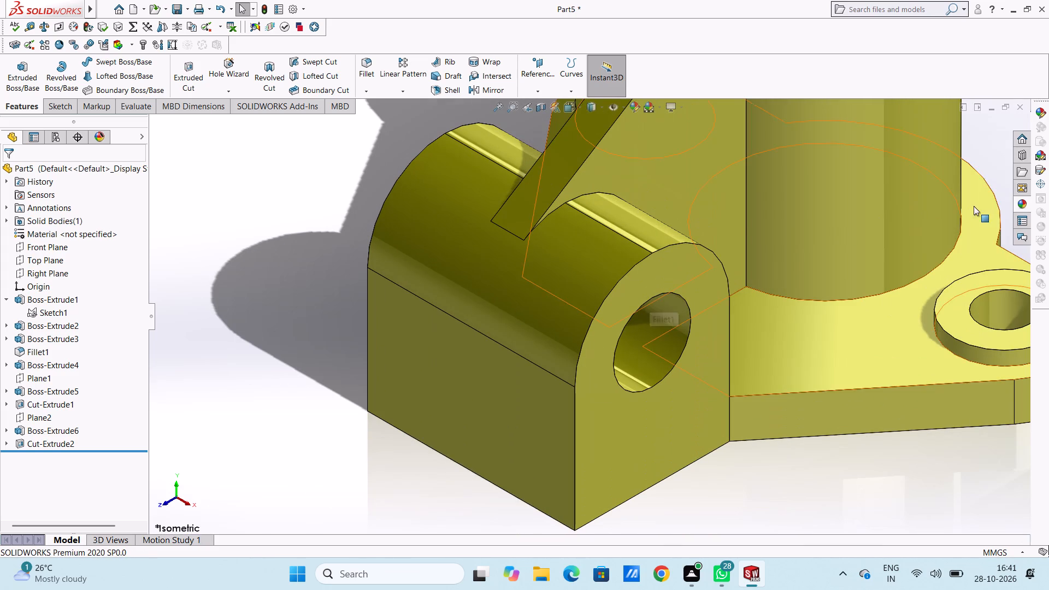
left_click(1016, 201)
left_click_drag(852, 350, 708, 342)
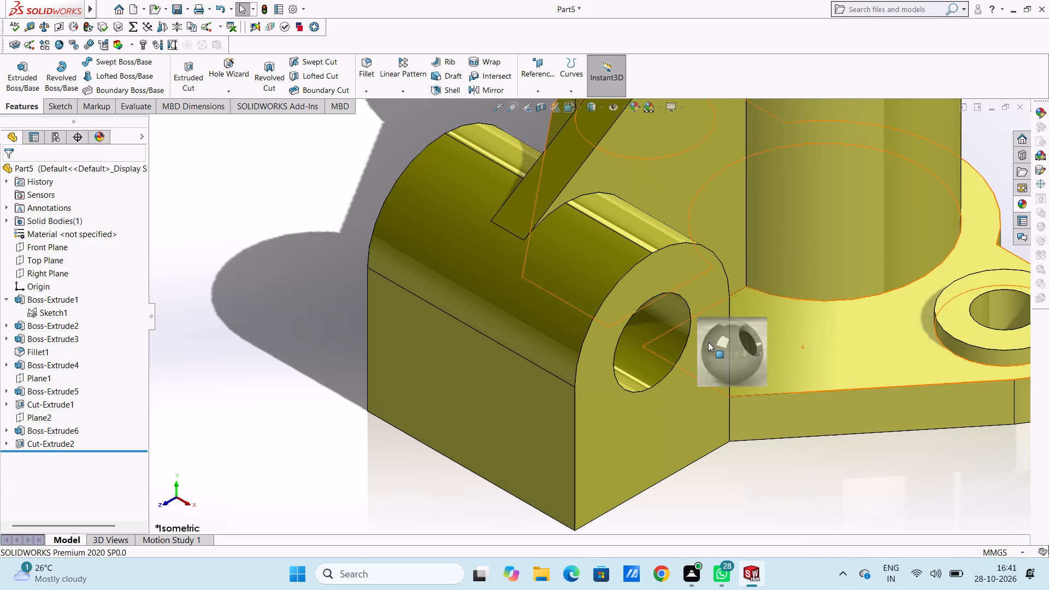
left_click_drag(708, 342, 666, 339)
left_click(665, 339)
Apply polished steel to the hole face of the base plate boss visible in the isometric view.
scroll(656, 346, "up", 6)
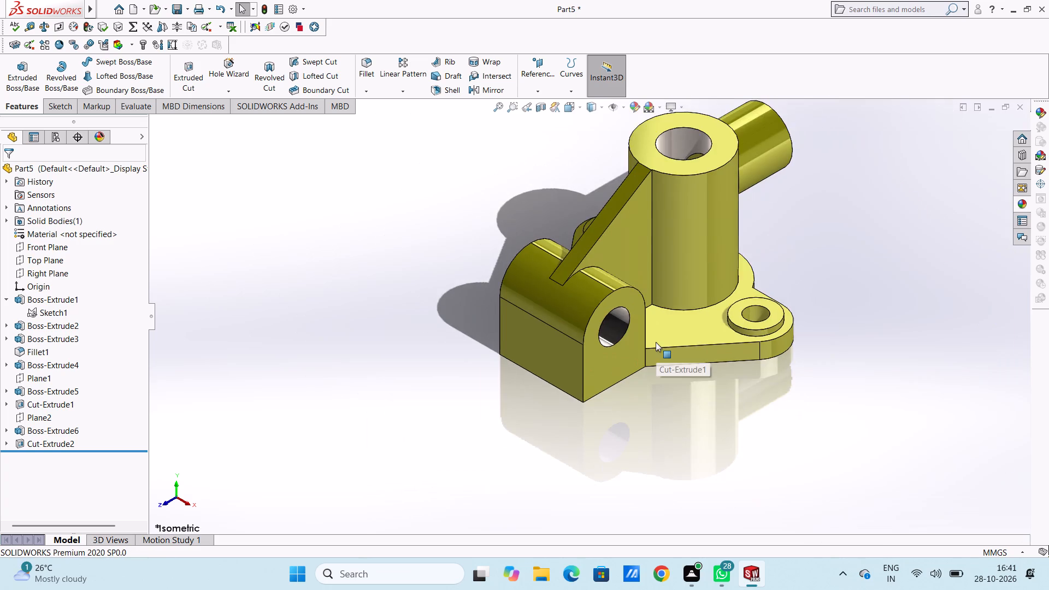
scroll(656, 341, "up", 5)
scroll(632, 311, "down", 10)
scroll(697, 316, "down", 5)
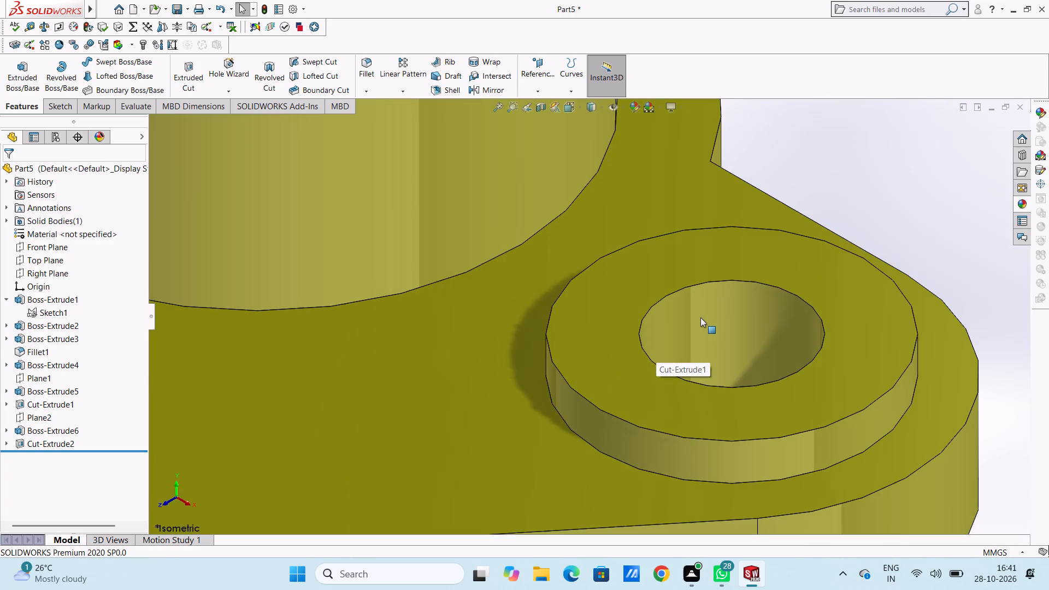
left_click(1024, 205)
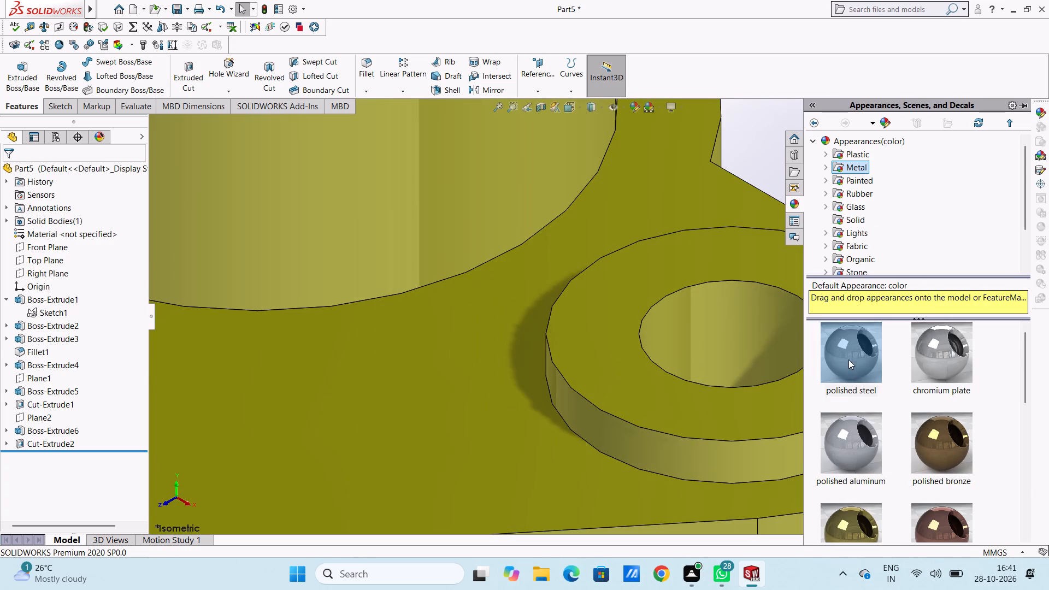
left_click_drag(848, 356, 733, 340)
left_click(733, 340)
Apply polished steel to the hole face of the other base plate boss, on the far side of the cylinder.
scroll(728, 347, "up", 6)
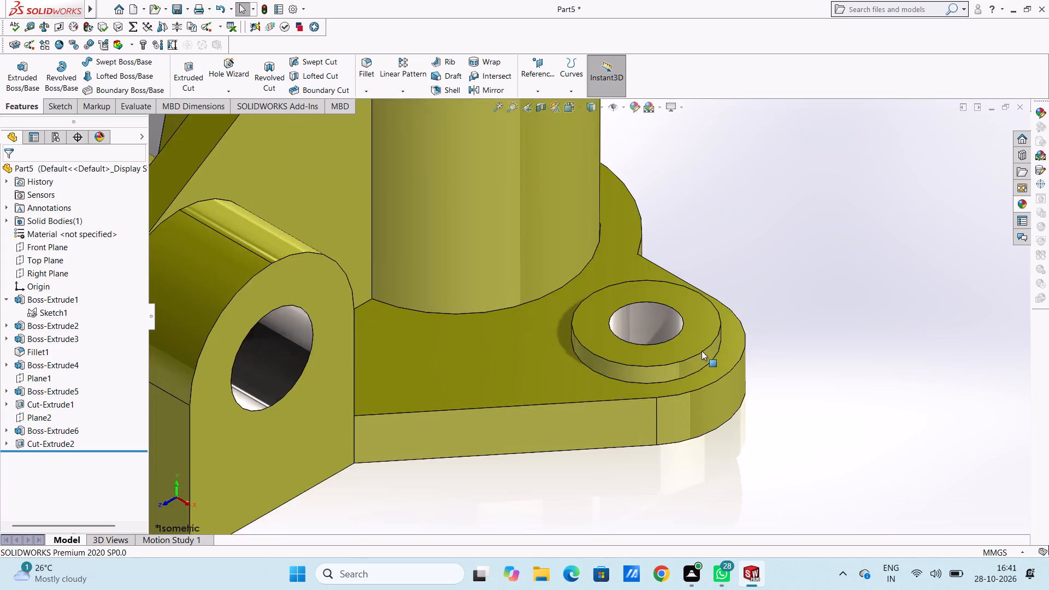
scroll(571, 368, "up", 5)
middle_click_drag(524, 440, 665, 389)
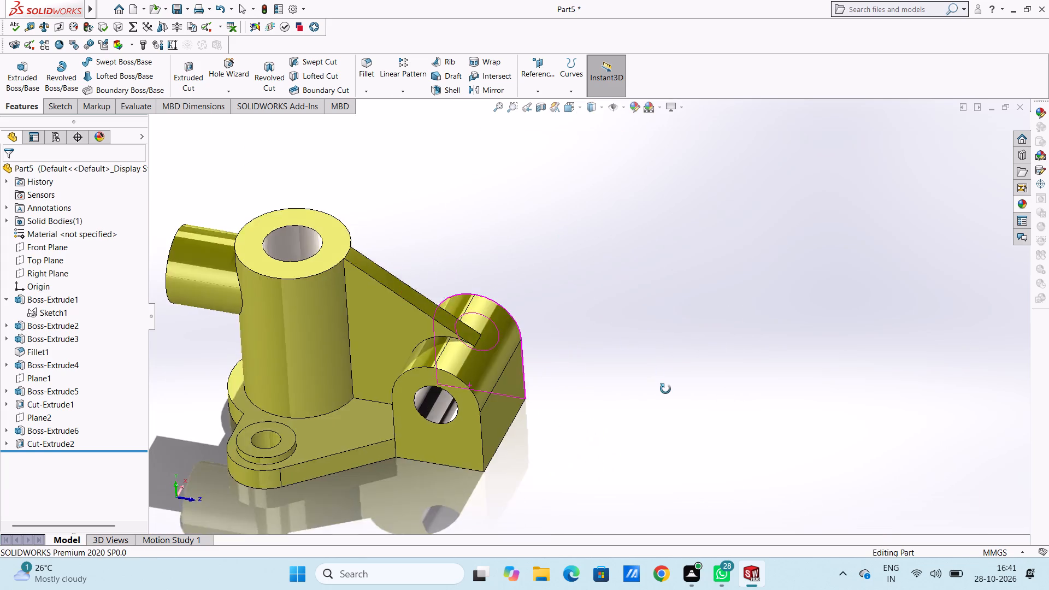
middle_click_drag(665, 389, 654, 370)
scroll(304, 420, "up", 4)
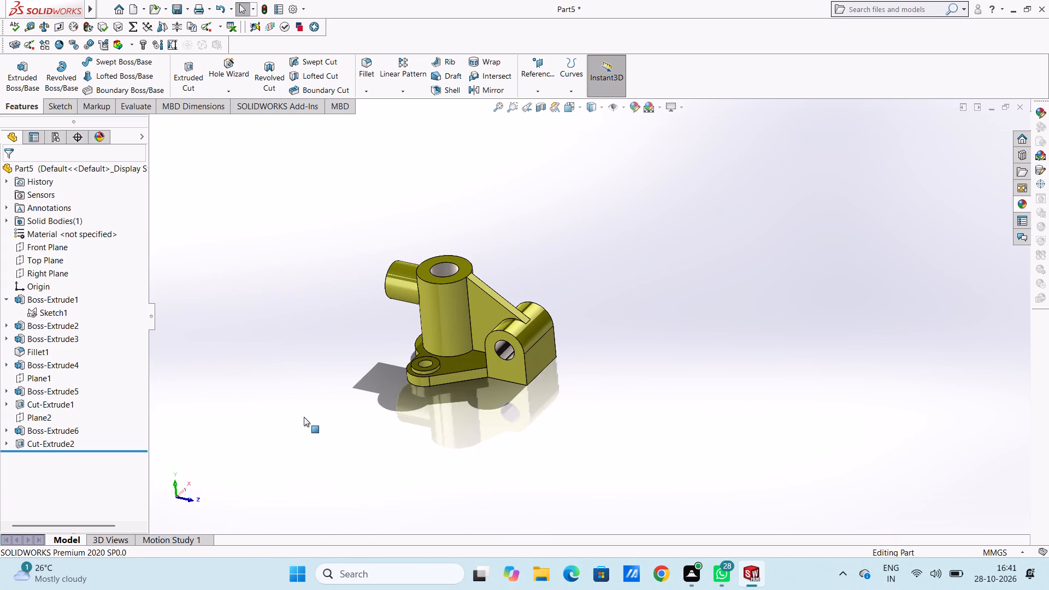
scroll(433, 356, "down", 6)
scroll(481, 302, "down", 6)
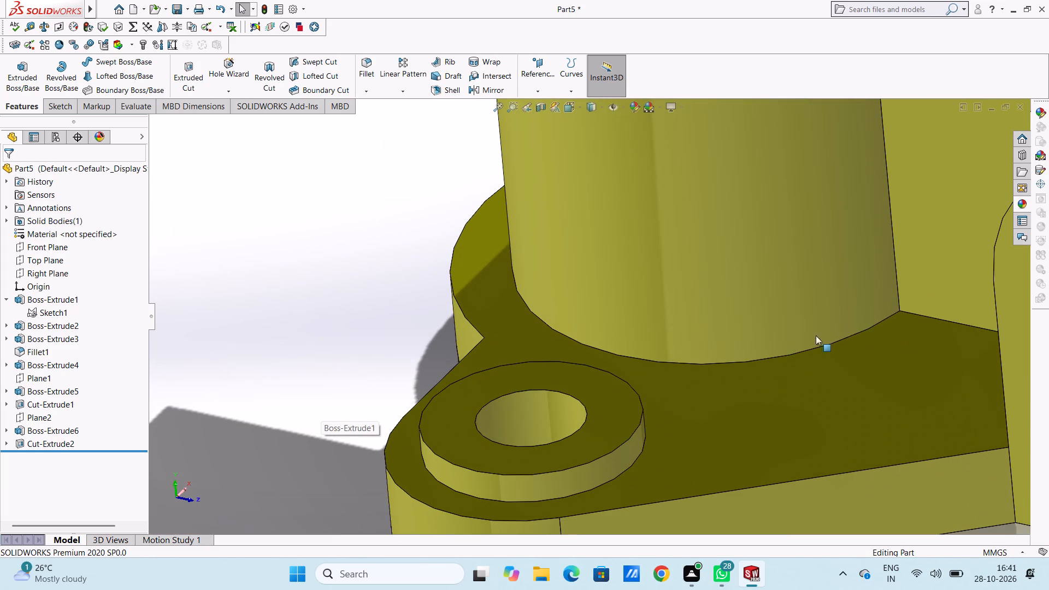
left_click(1019, 202)
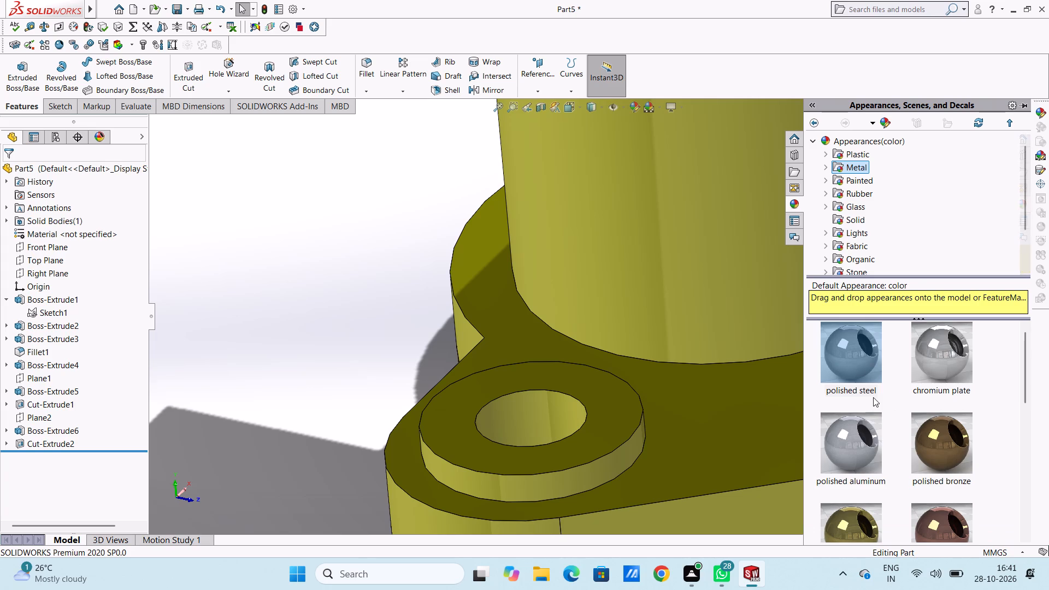
left_click_drag(856, 349, 519, 417)
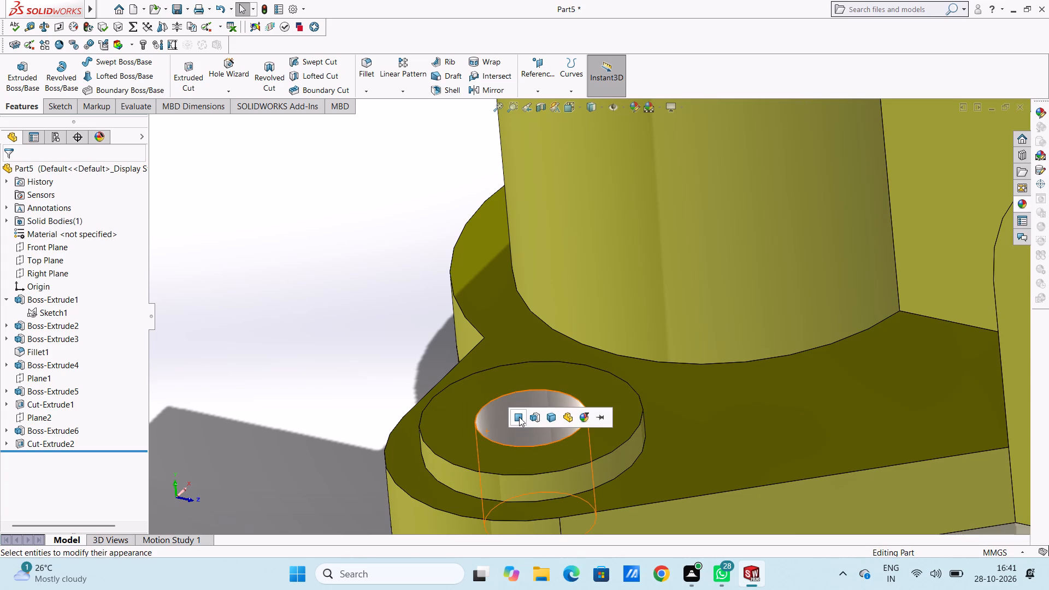
left_click(519, 417)
Apply polished steel to the side boss's bore face, reached through its opening inside the vertical cylinder.
scroll(519, 417, "up", 6)
scroll(609, 185, "up", 3)
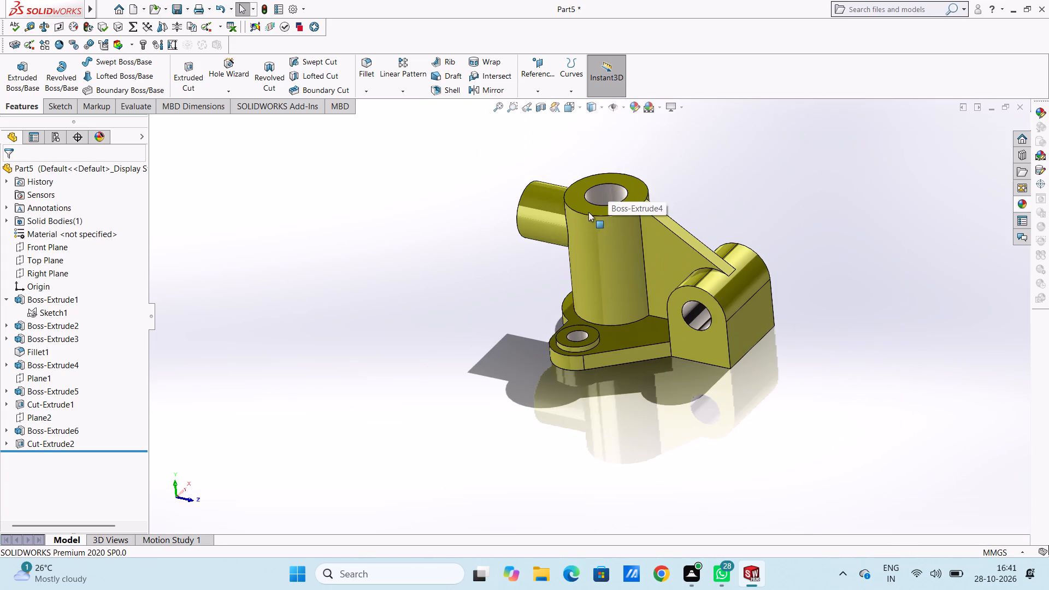
scroll(588, 213, "down", 5)
middle_click_drag(587, 230, 575, 357)
scroll(615, 217, "down", 5)
scroll(609, 188, "up", 5)
scroll(604, 194, "down", 5)
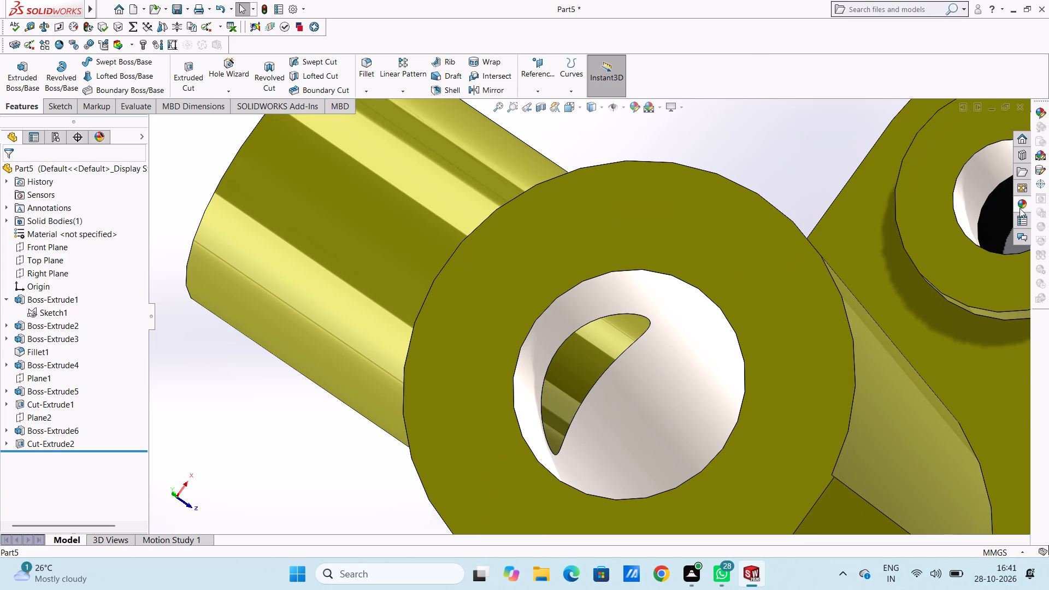
left_click(1019, 208)
left_click_drag(862, 357, 596, 370)
left_click(596, 370)
Check the coloured part and its polished steel holes, ending with the whole part in isometric view.
scroll(601, 382, "up", 10)
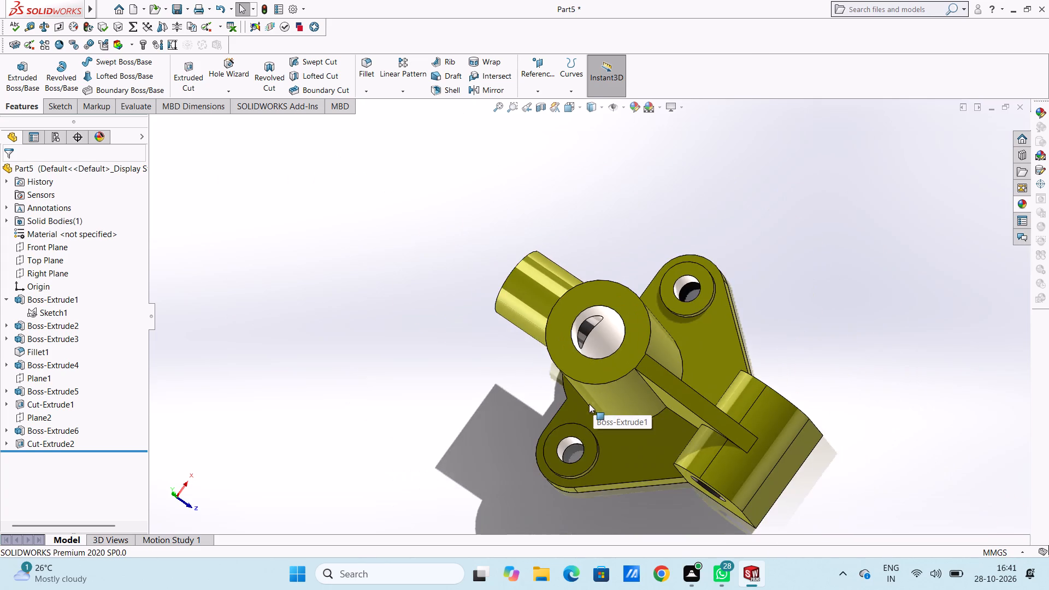
middle_click_drag(538, 441, 579, 301)
middle_click_drag(483, 311, 449, 311)
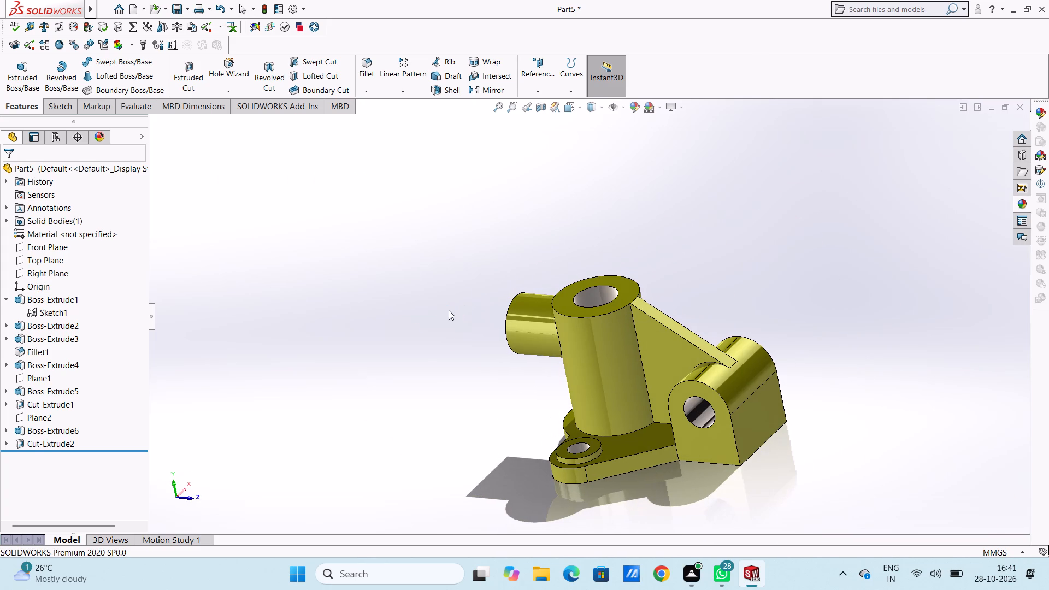
key("ctrl+7")
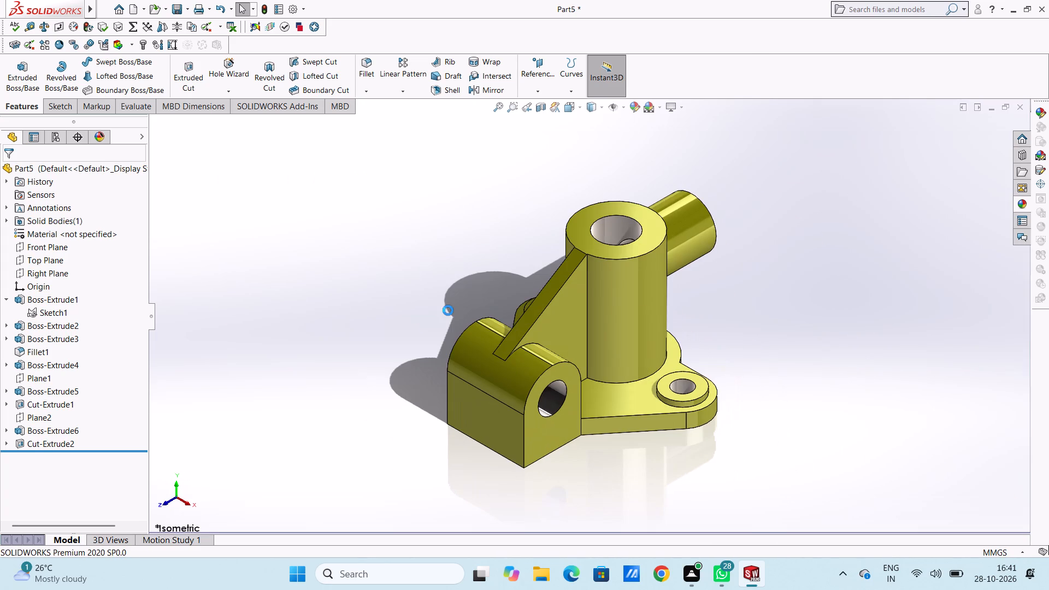
scroll(432, 310, "up", 3)
scroll(594, 434, "down", 1)
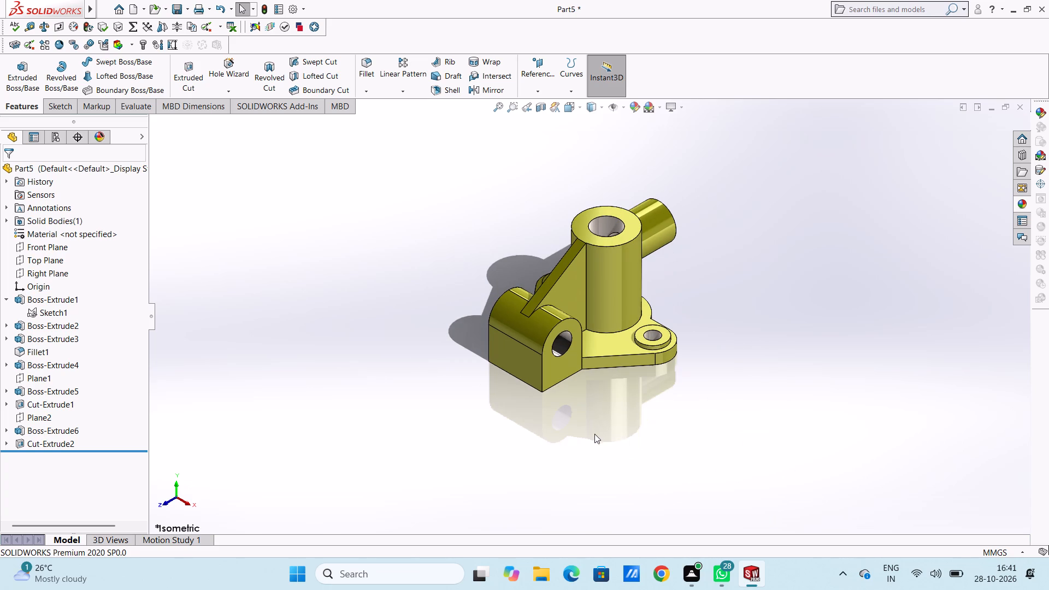
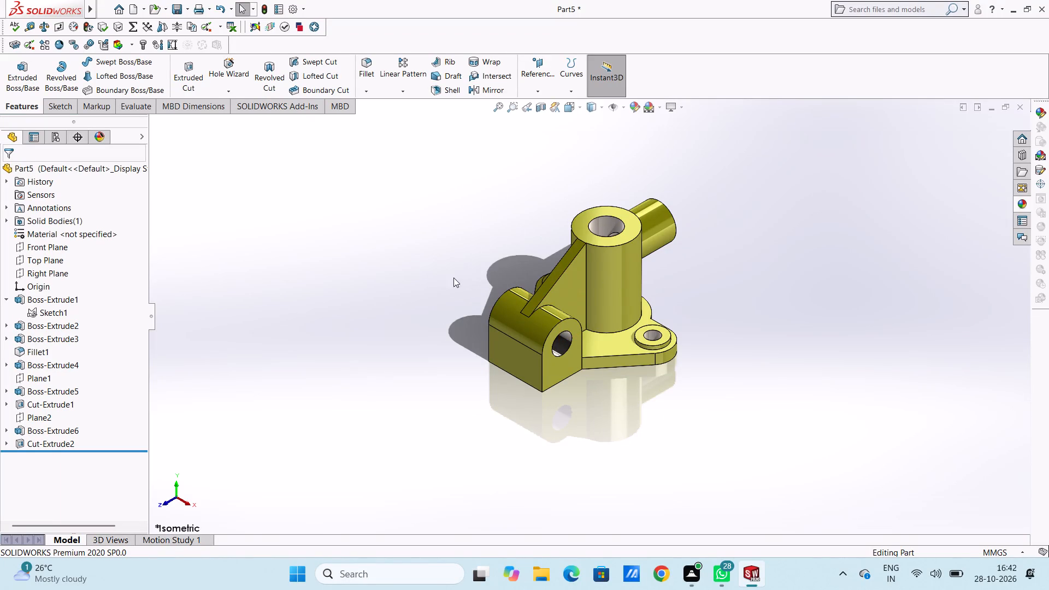
Save the part in the Documents folder as a SOLIDWORKS Part named Tri-Lug Pivot Support Bracket.
key("ctrl+s")
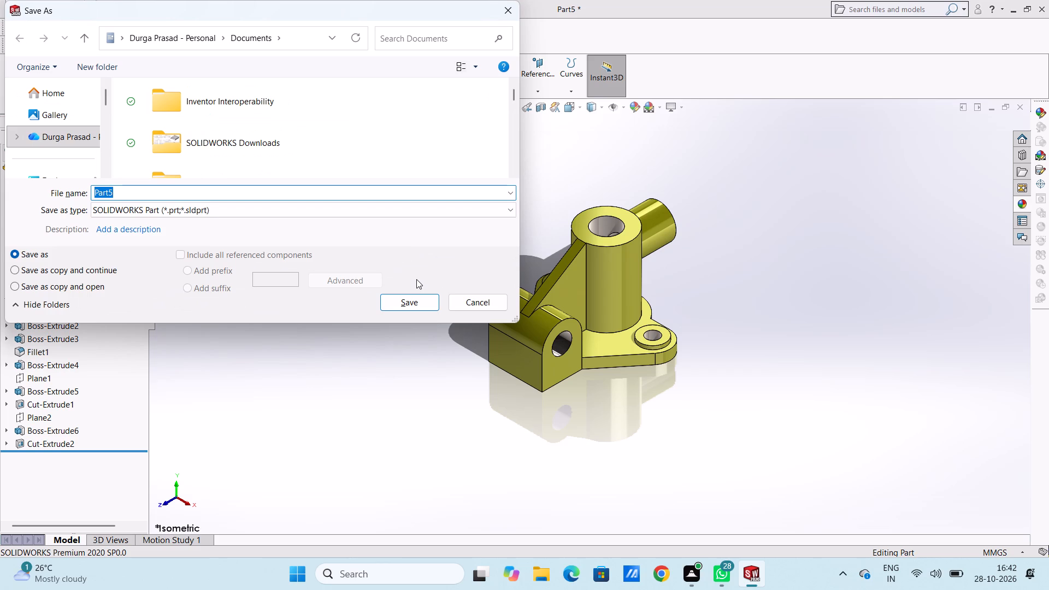
key("ctrl+v")
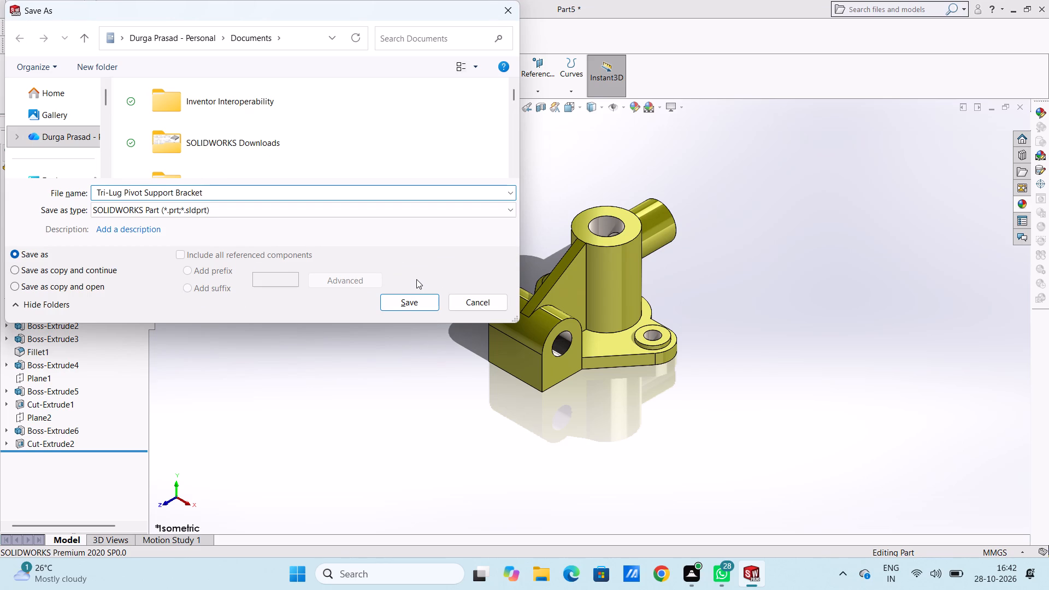
left_click(398, 304)
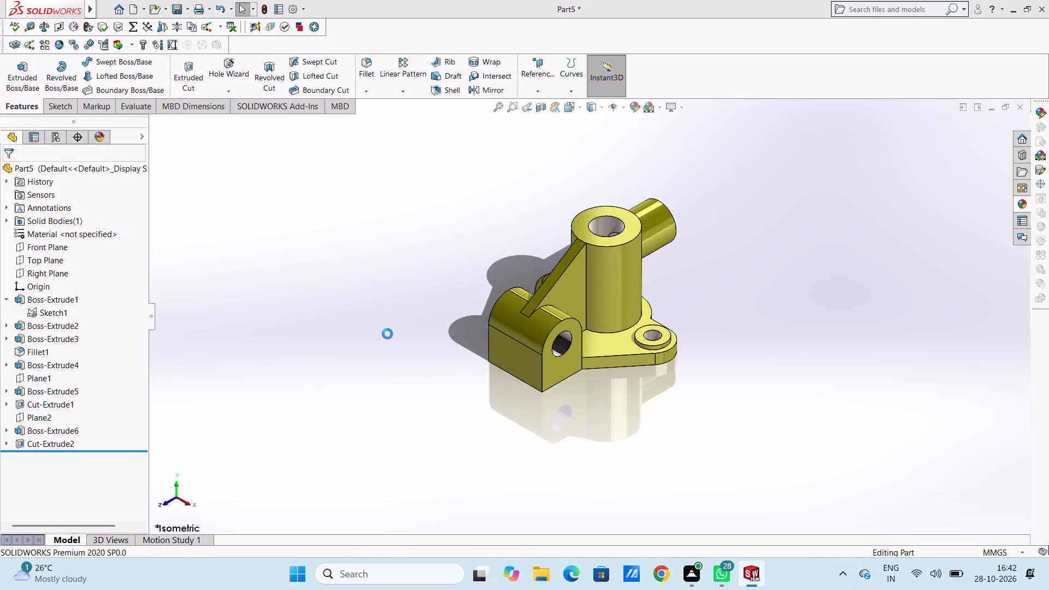
Save the bracket also as an Adobe Portable Document Format (*.pdf) file in Documents, keeping the name Tri-Lug Pivot Support Bracket.
left_click(187, 9)
left_click(193, 35)
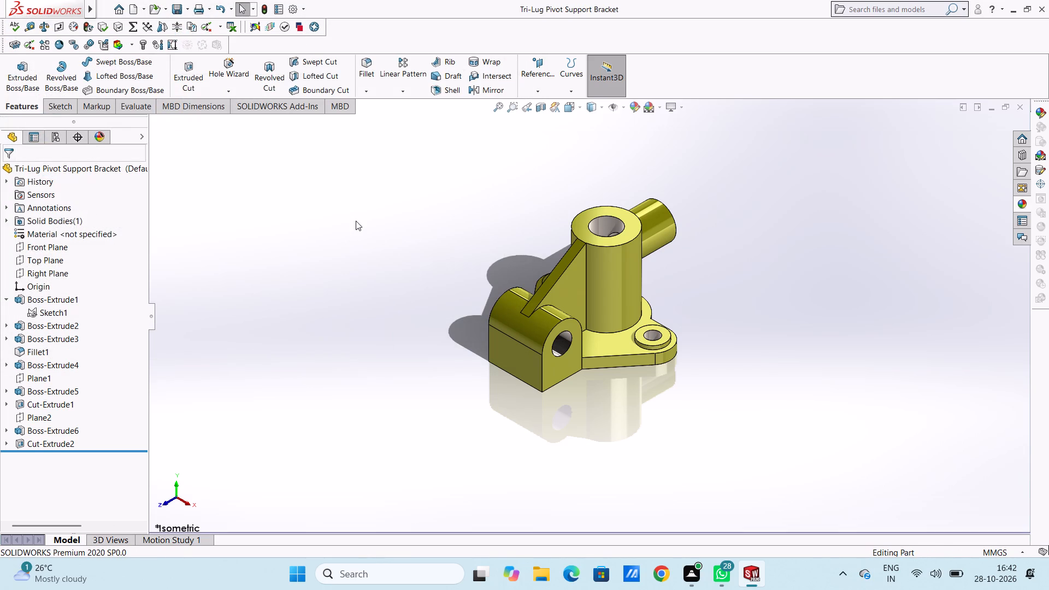
left_click(310, 209)
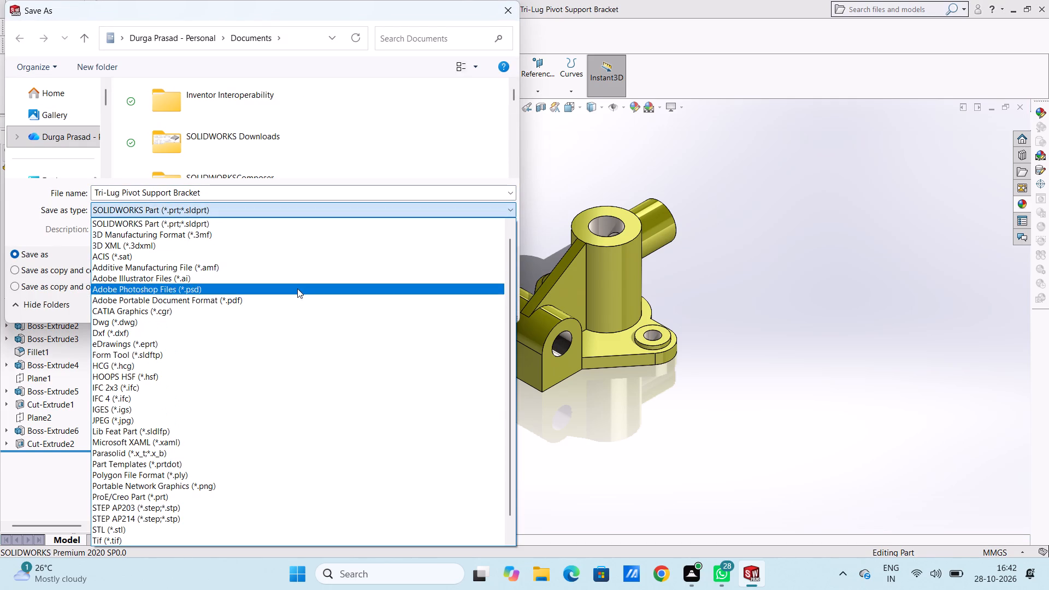
left_click(295, 295)
left_click(395, 326)
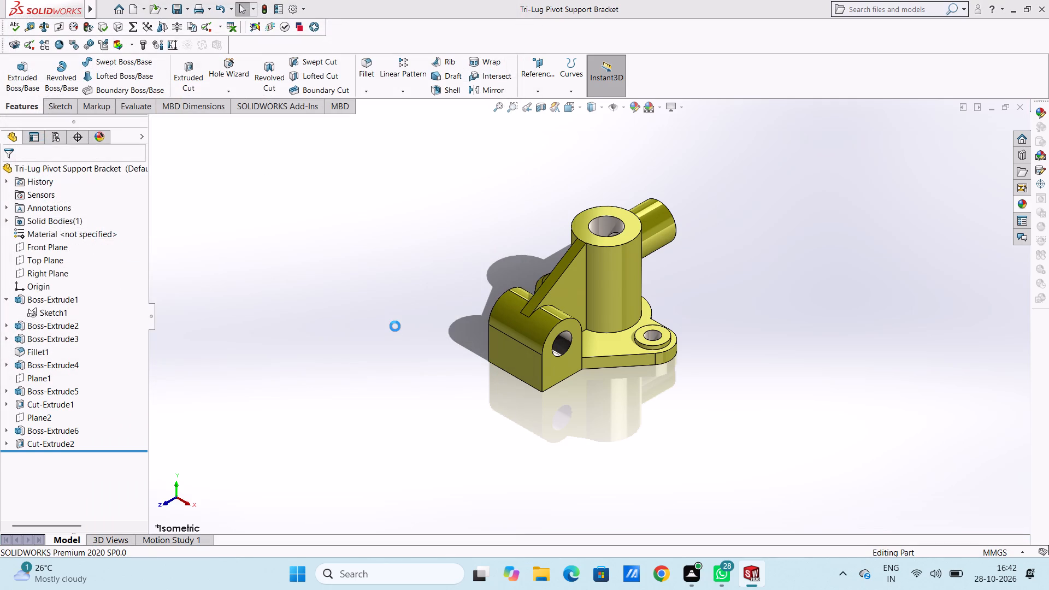